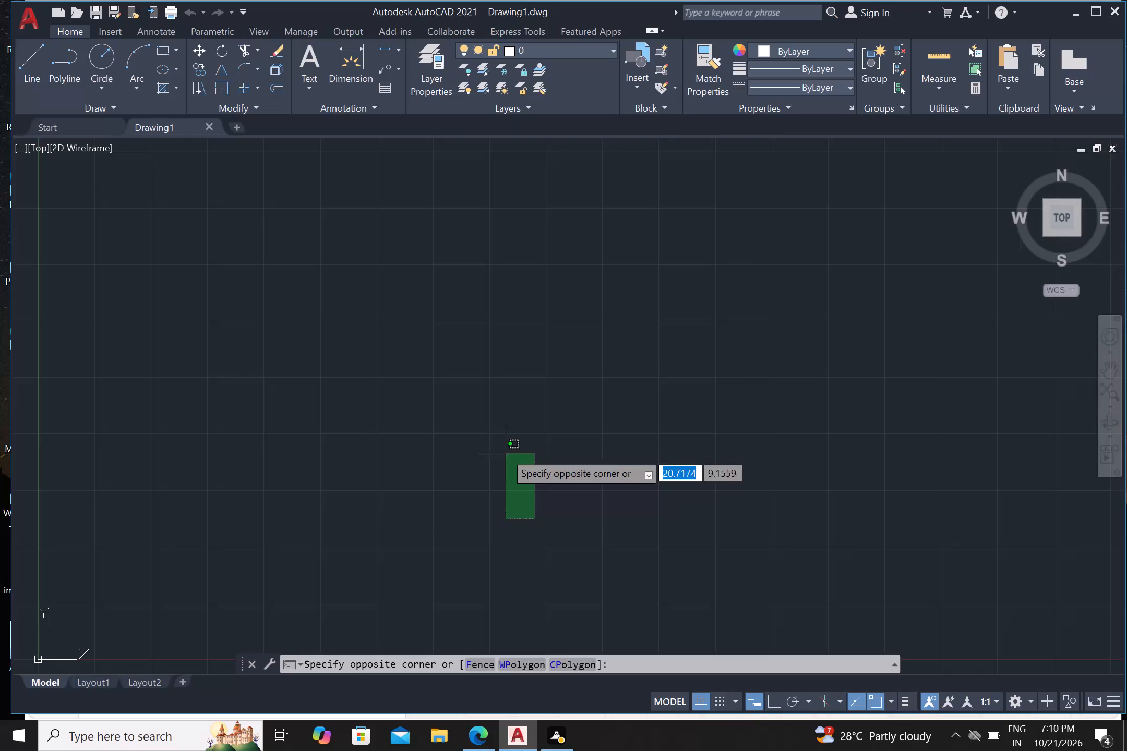
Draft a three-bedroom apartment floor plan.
Set the drawing's length units to Architectural with a precision of 0'-0 1/2".
key(Escape)
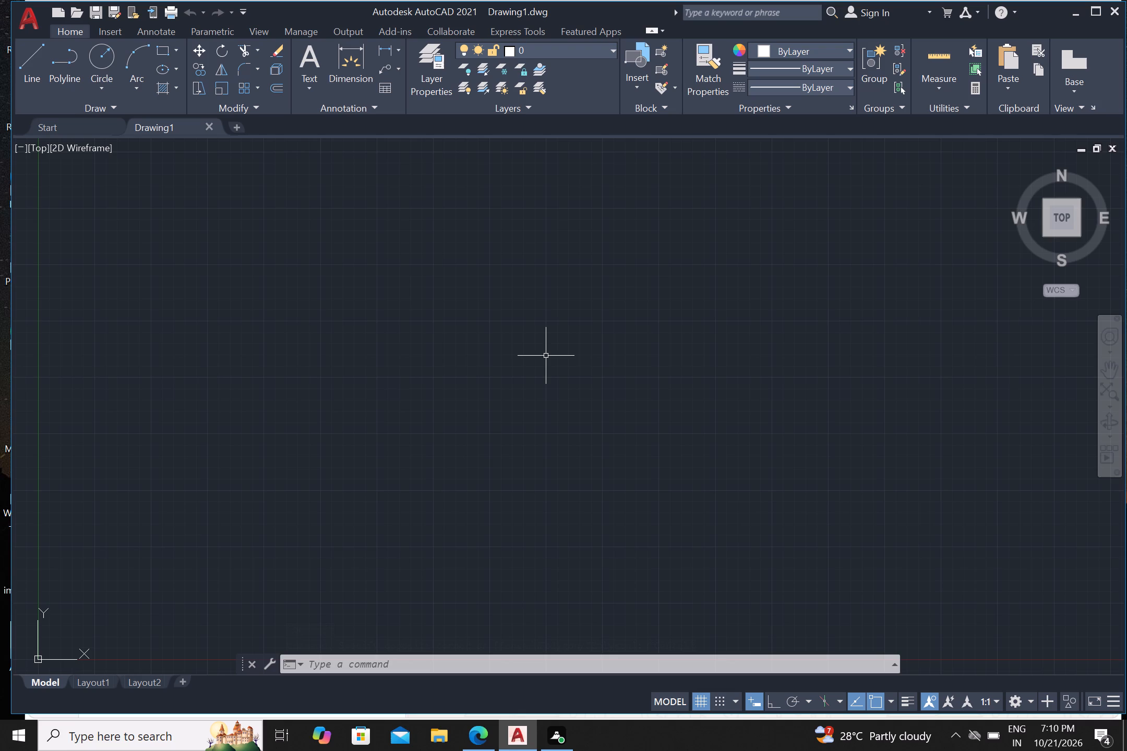
text(un)
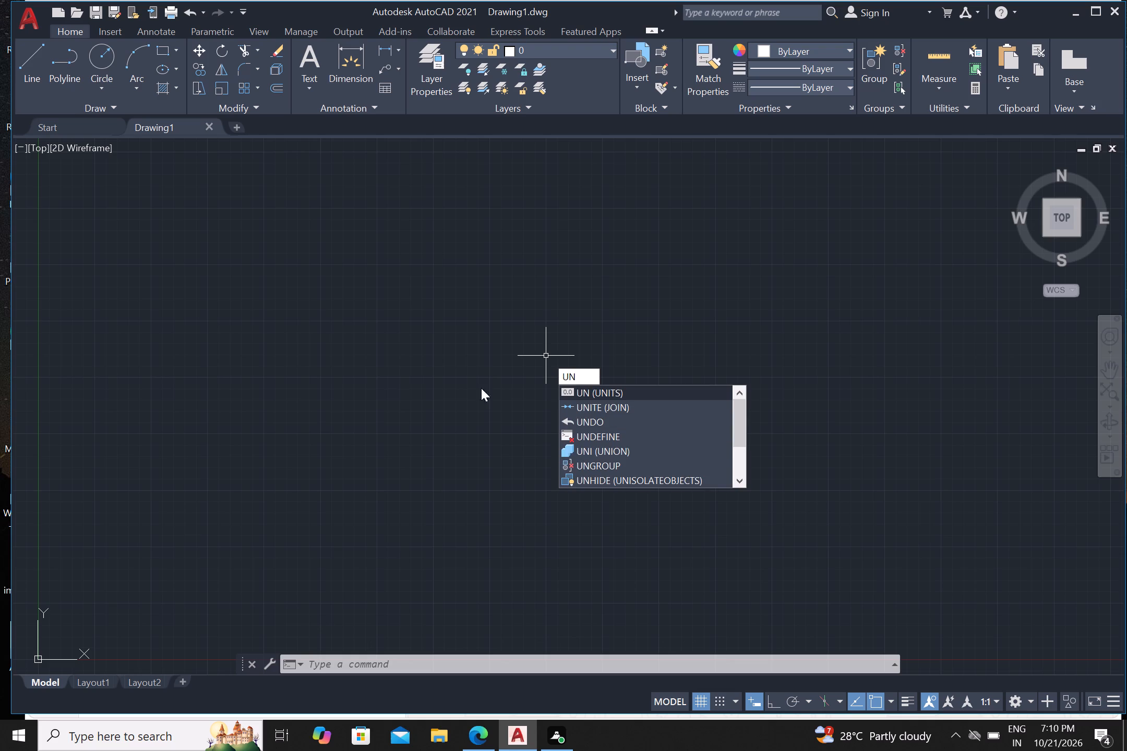
key(Return)
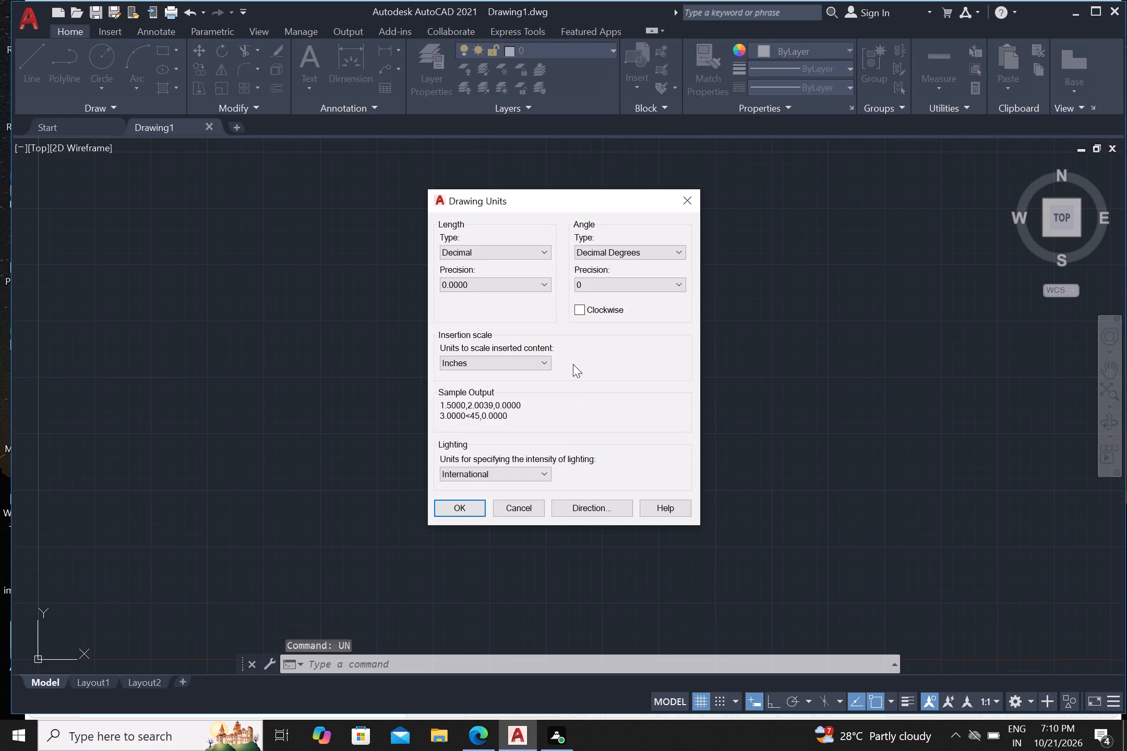
click(531, 251)
click(527, 260)
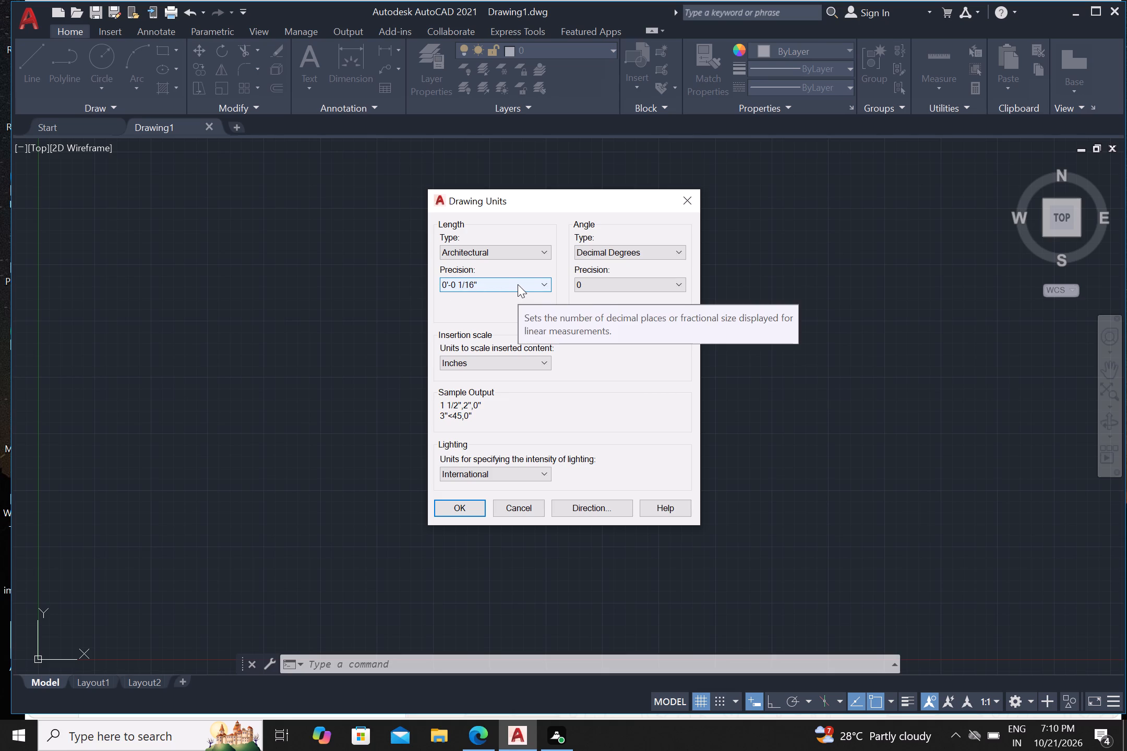
click(519, 283)
click(494, 306)
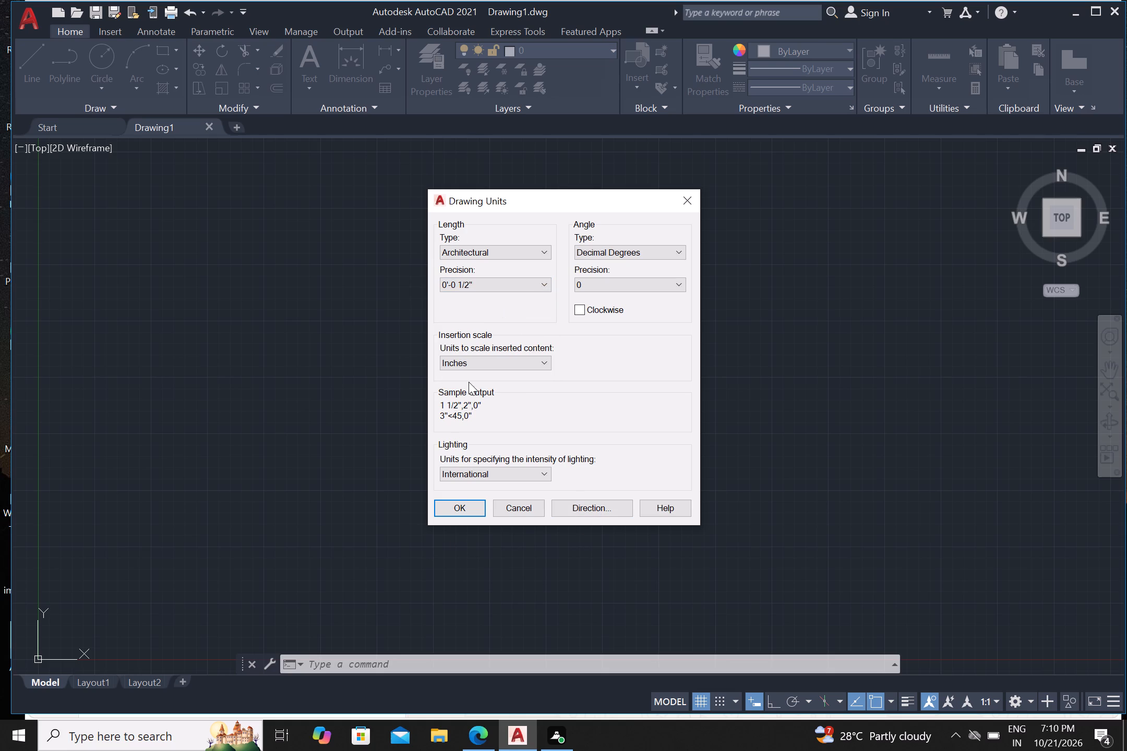
click(463, 507)
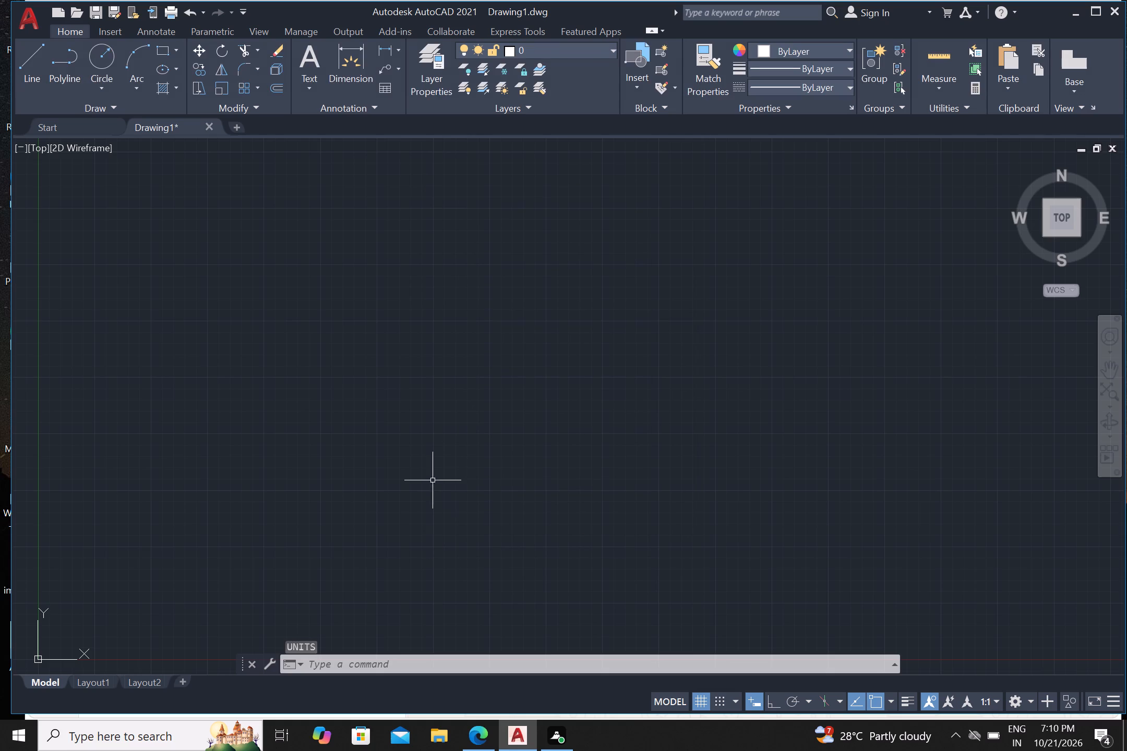
Modify the Standard dimension style's primary units to Architectural format with 0'-0 1/2" precision.
key(d)
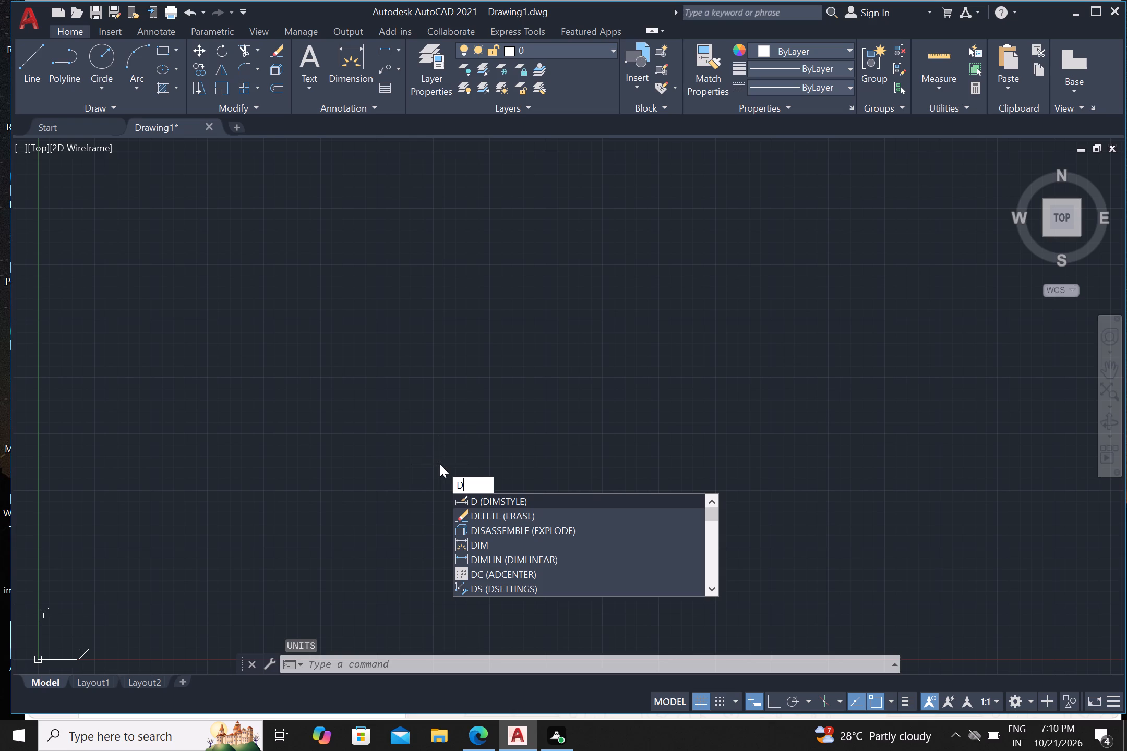
key(Return)
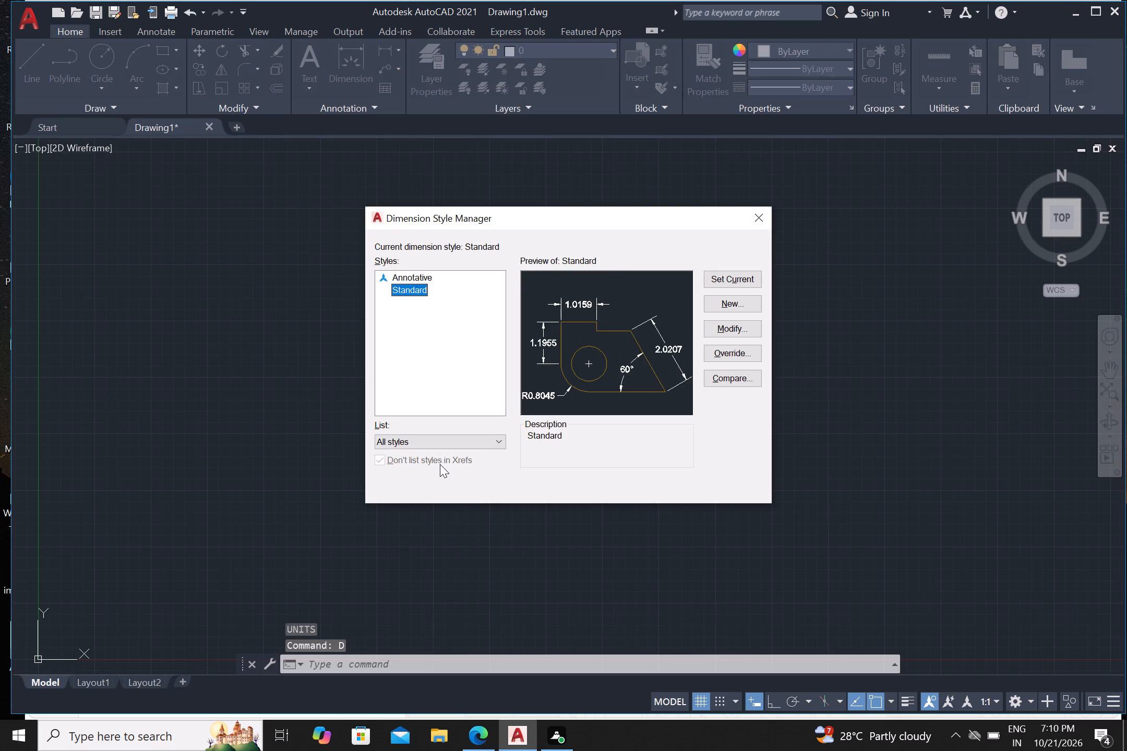
click(726, 328)
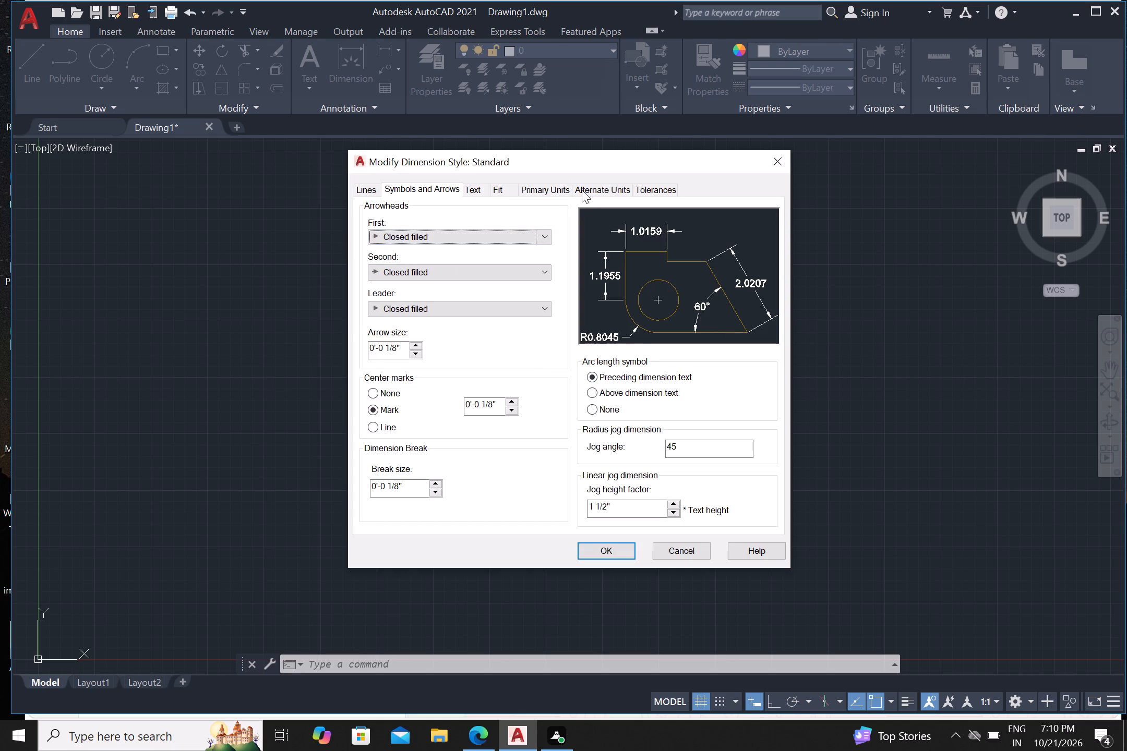
click(553, 192)
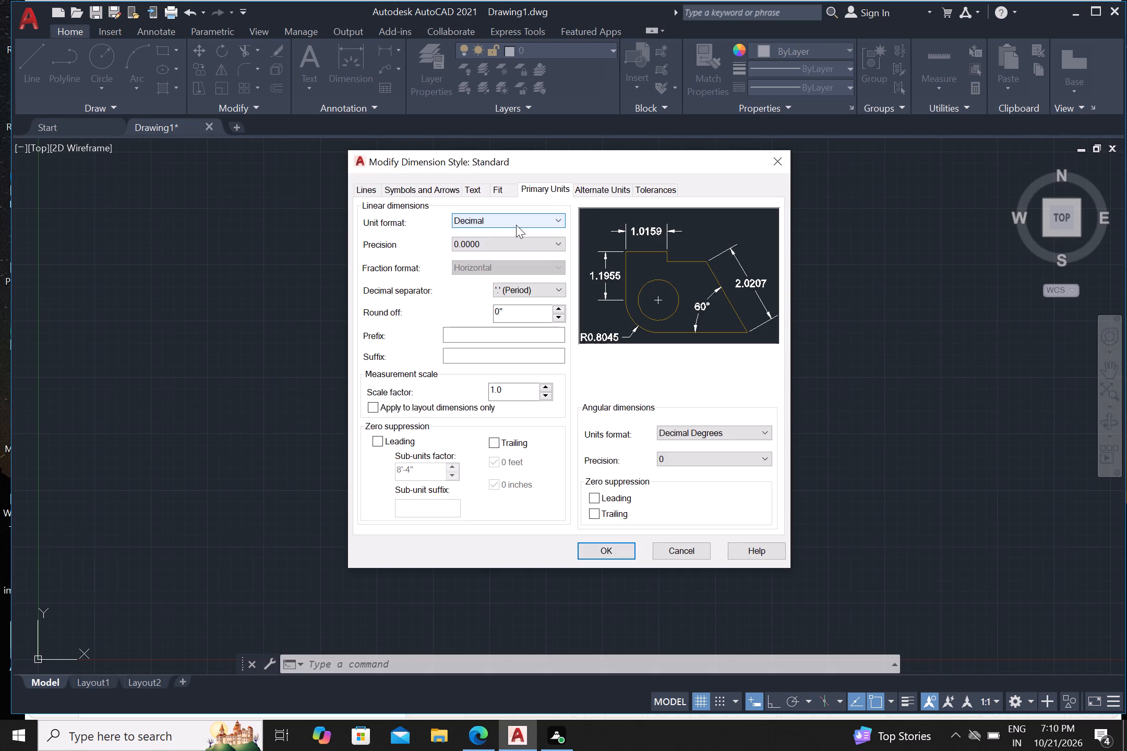
click(531, 220)
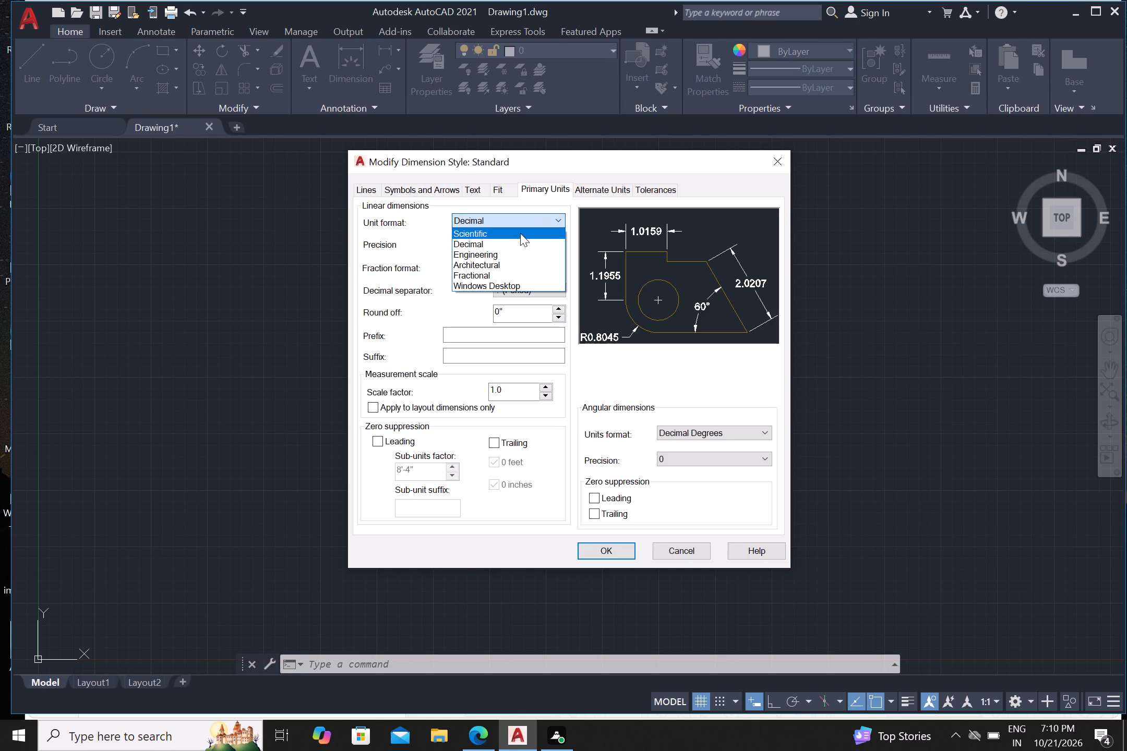
click(506, 264)
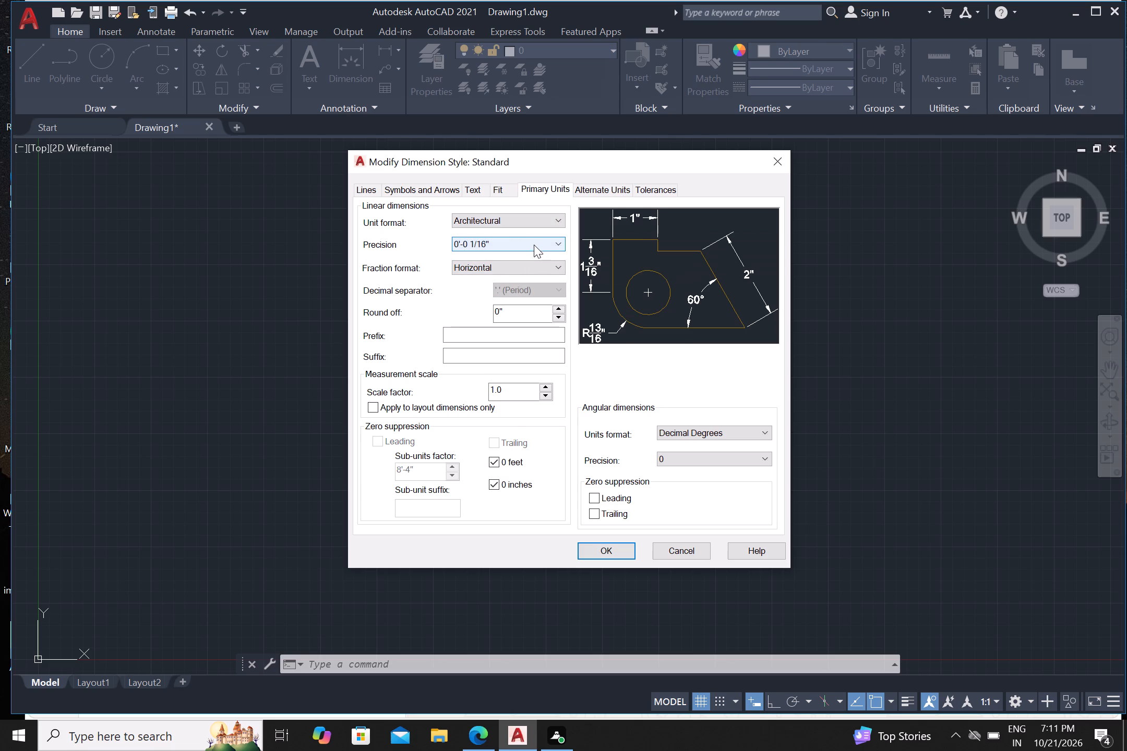
click(534, 245)
click(507, 267)
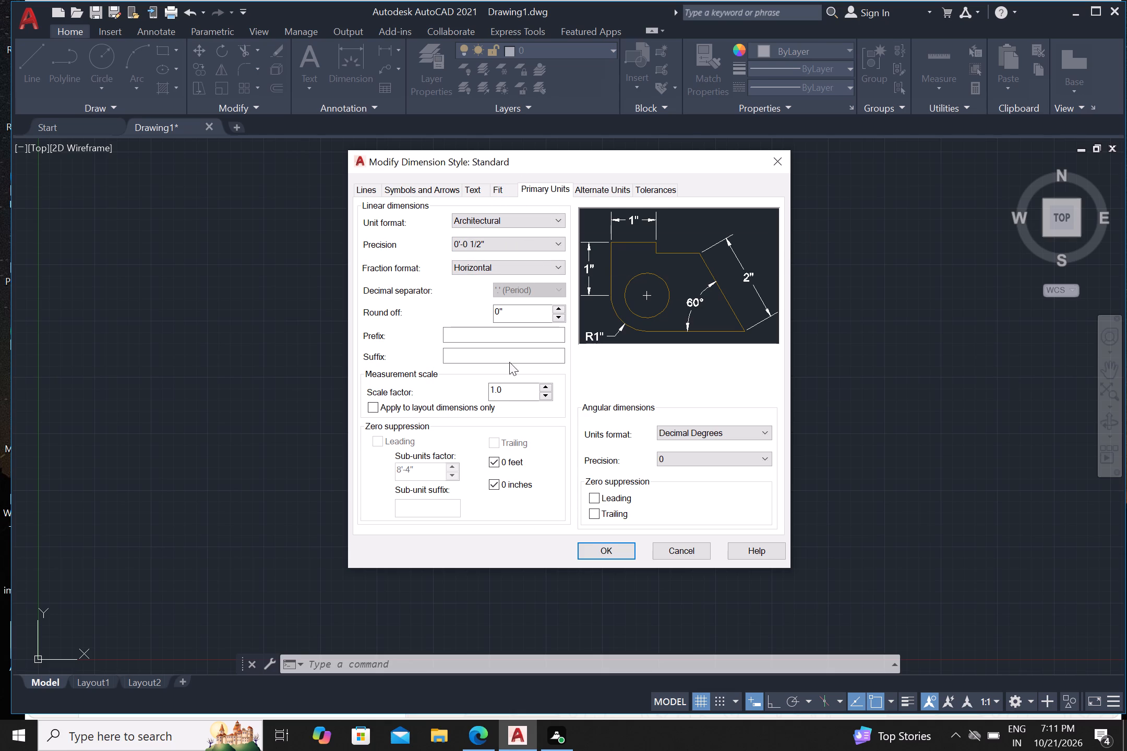
Set the Standard dimension style's text height to 9".
click(476, 191)
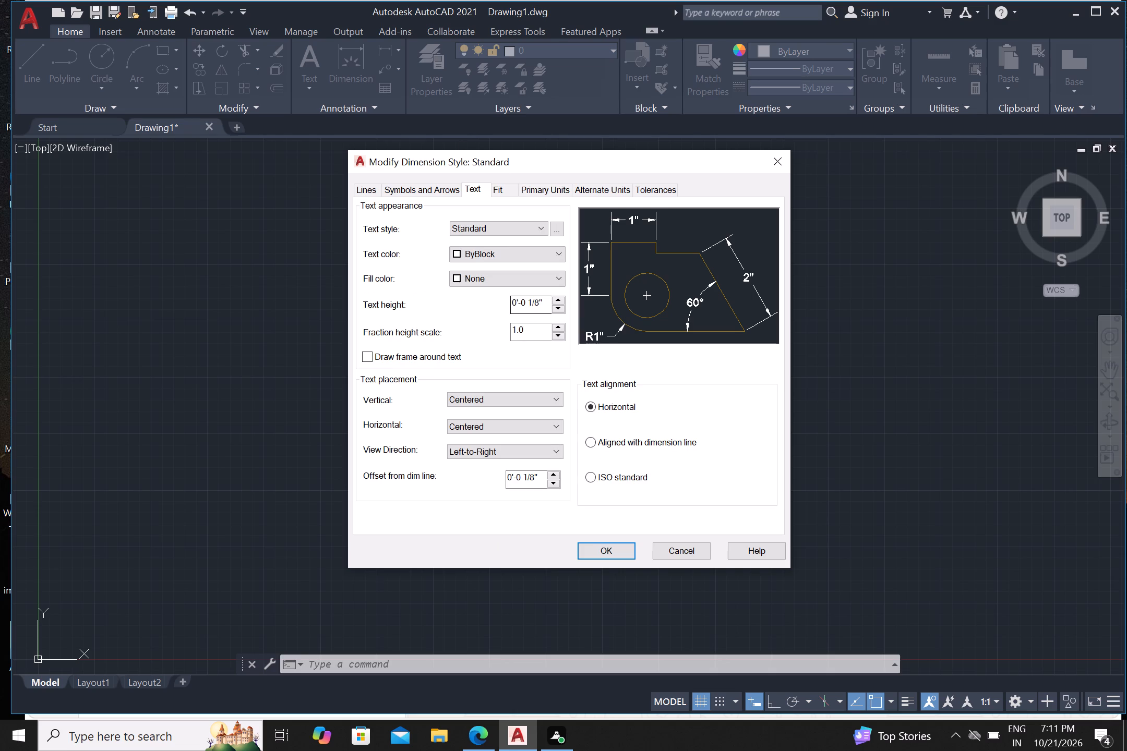
click(537, 303)
key(BackSpace)
key(BackSpace)
key(BackSpace)
key(BackSpace)
key(BackSpace)
key(BackSpace)
key(BackSpace)
key(BackSpace)
key(BackSpace)
key(BackSpace)
key(9)
click(473, 190)
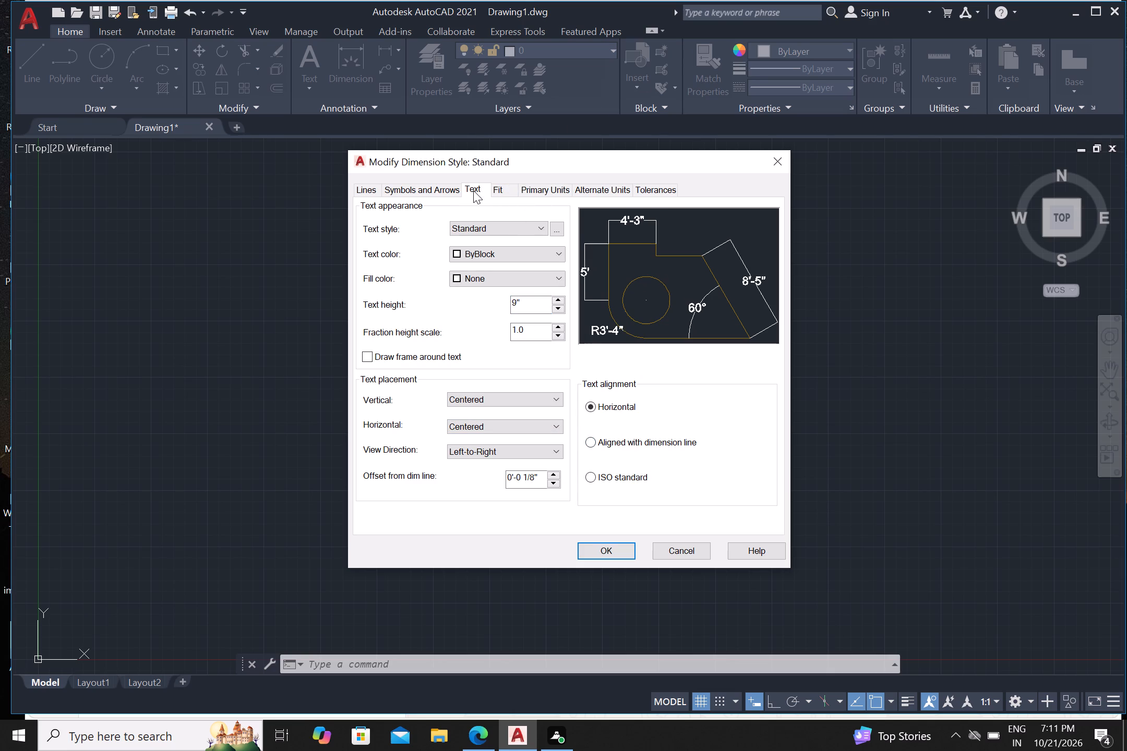
Set the Standard dimension style's first and second arrowheads to Architectural tick with an arrow size of 4.5".
click(453, 190)
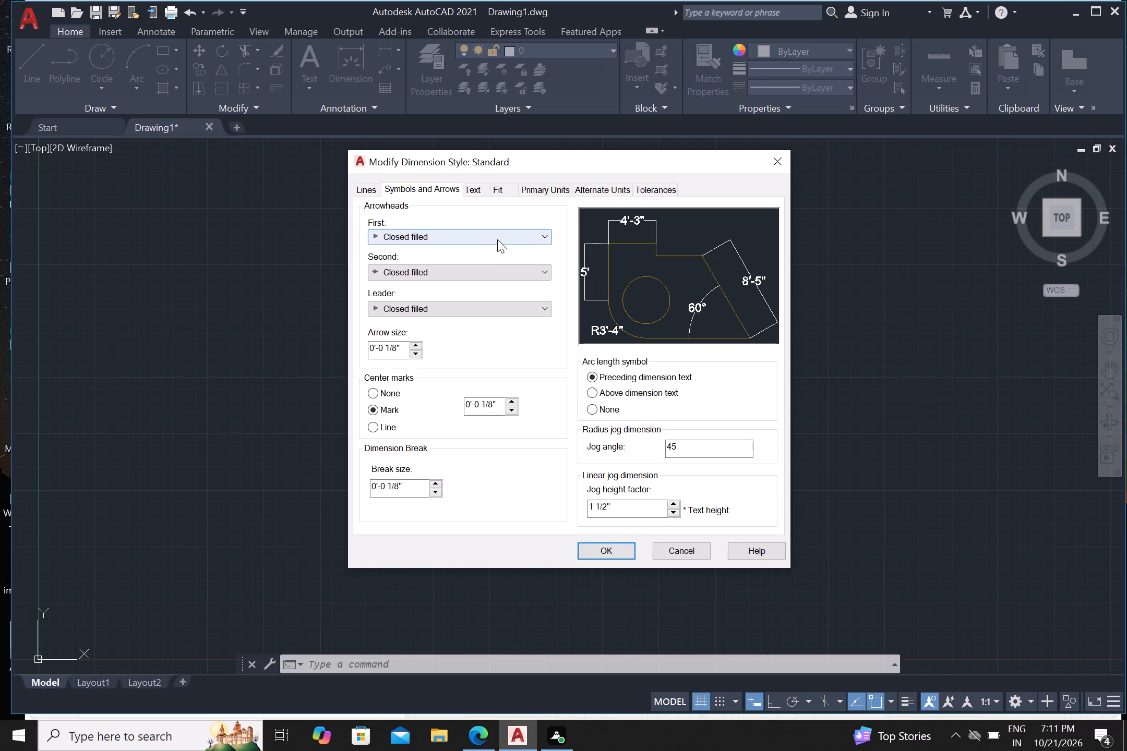
click(493, 235)
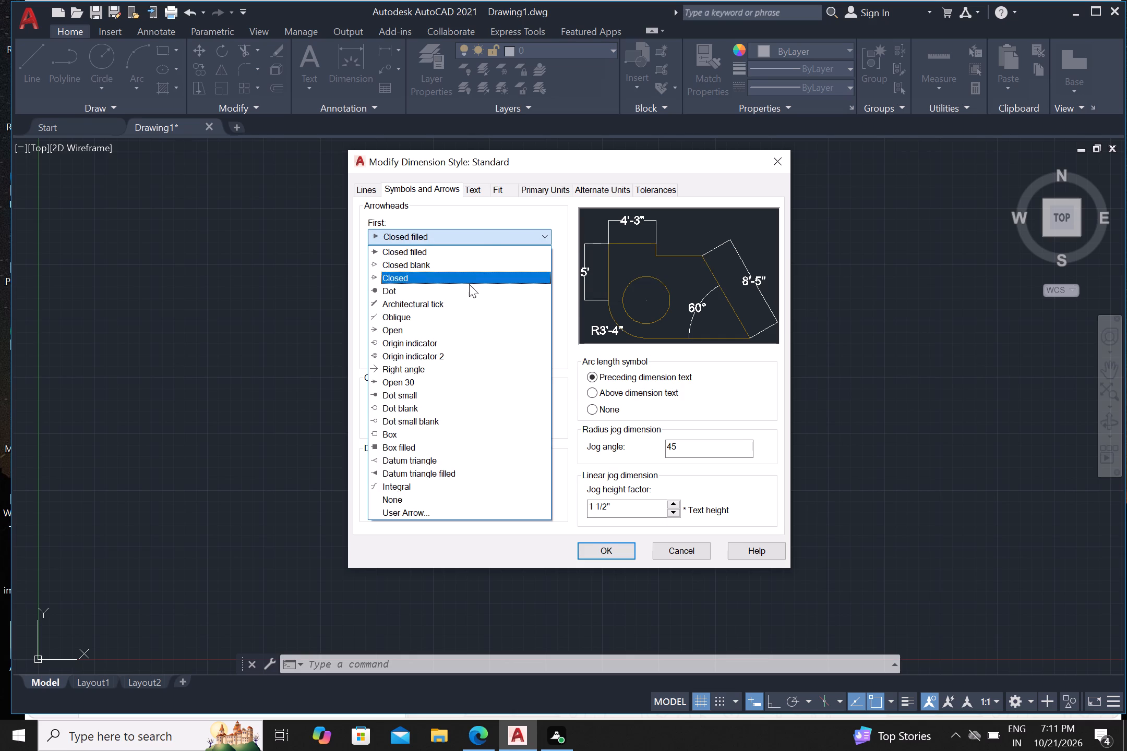
click(470, 302)
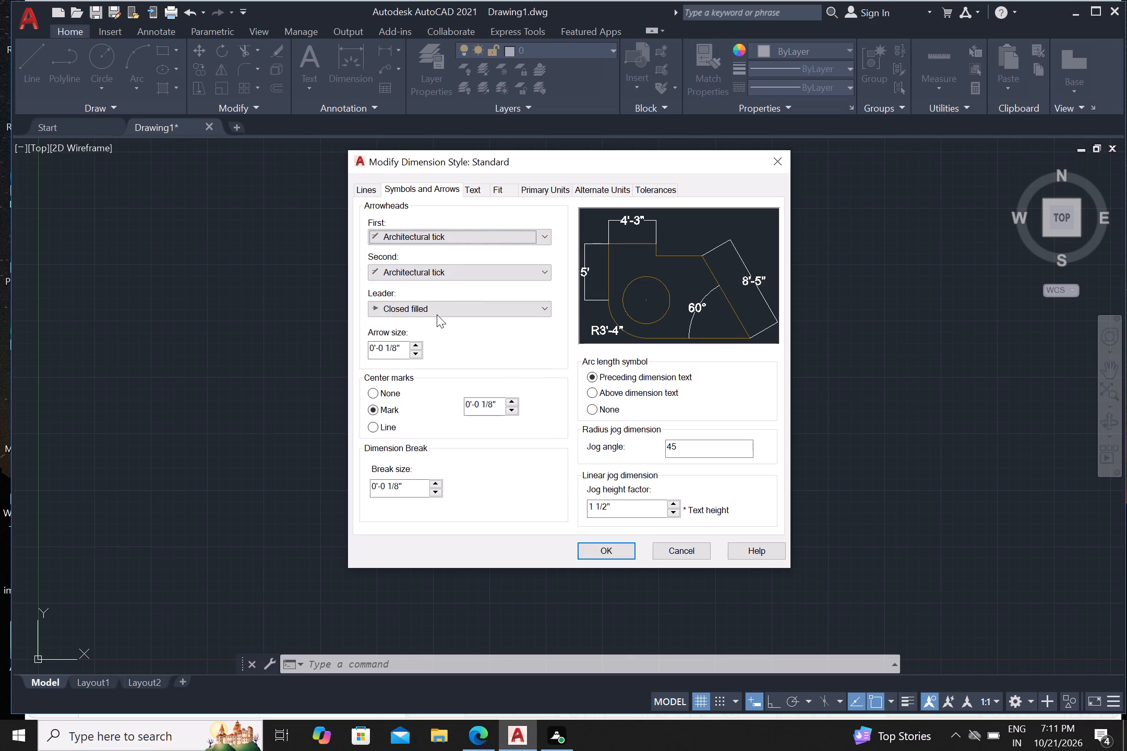
click(398, 350)
key(BackSpace)
key(BackSpace)
key(BackSpace)
key(BackSpace)
key(BackSpace)
key(BackSpace)
key(BackSpace)
key(BackSpace)
key(4)
text(.5)
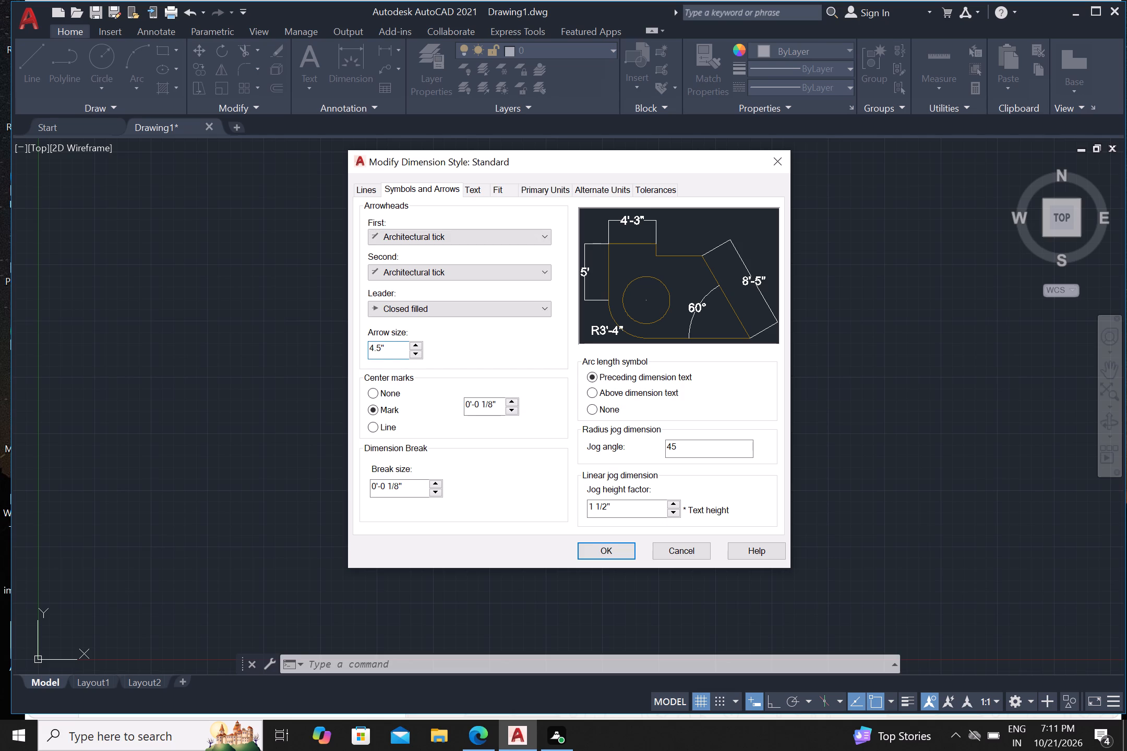
key(Return)
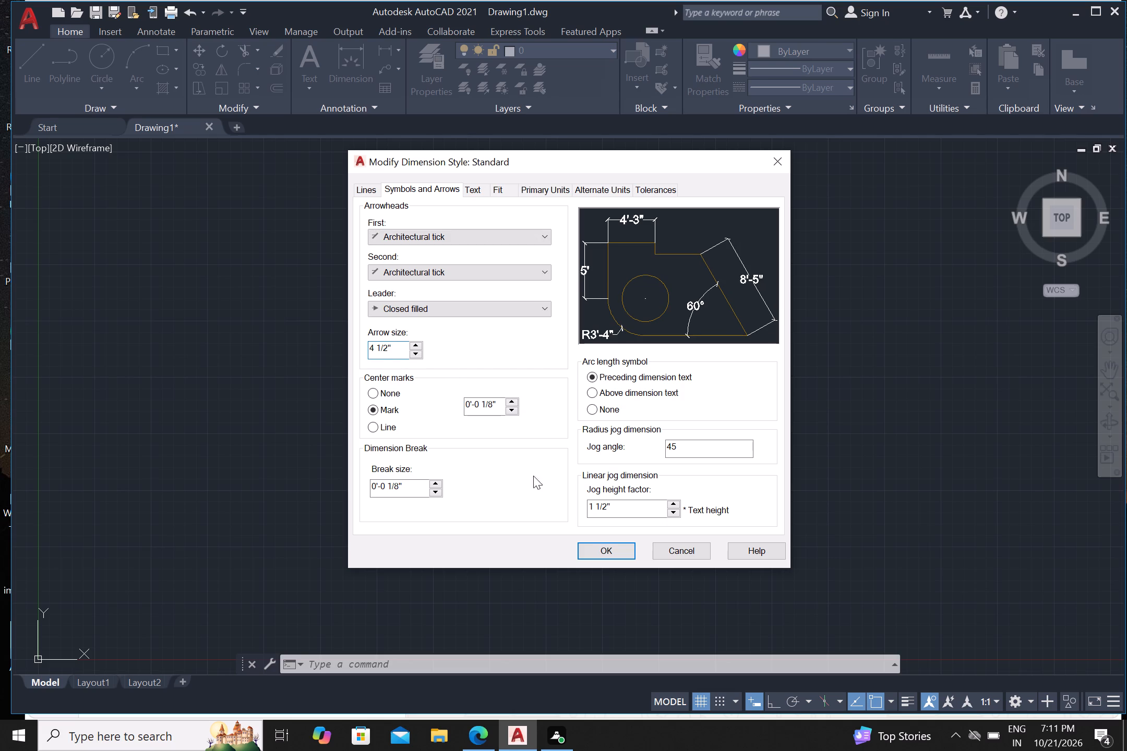
click(597, 556)
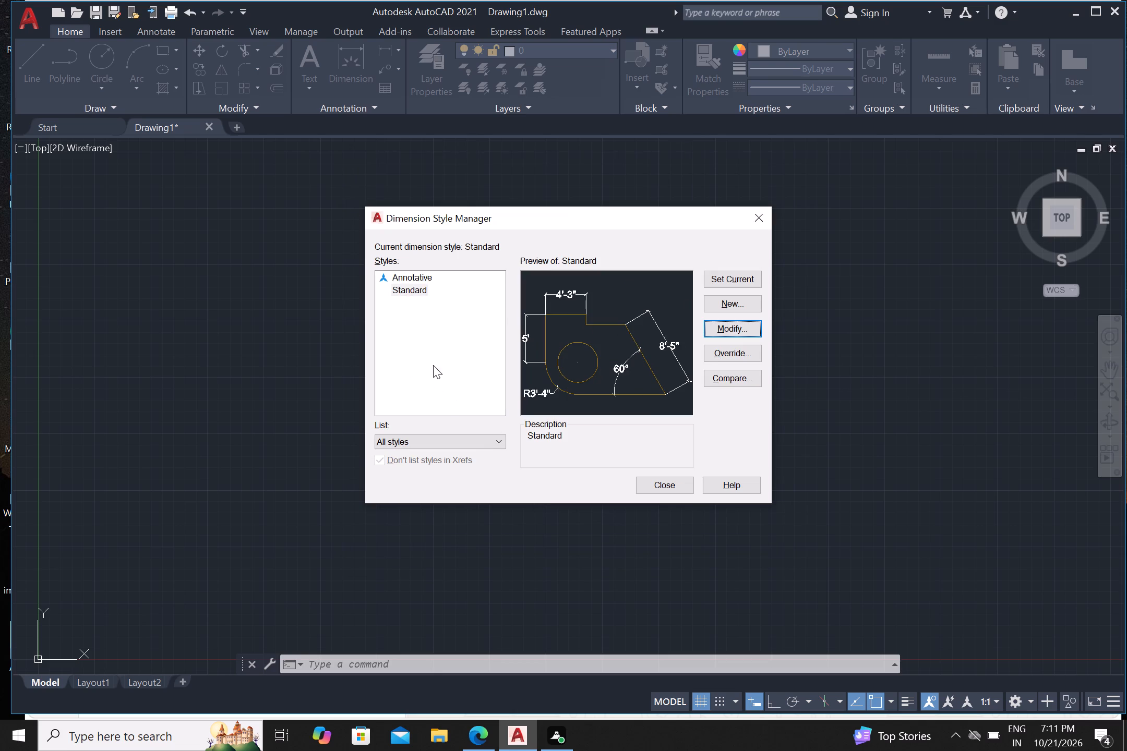
Make the Standard dimension style current and close the Dimension Style Manager.
click(738, 282)
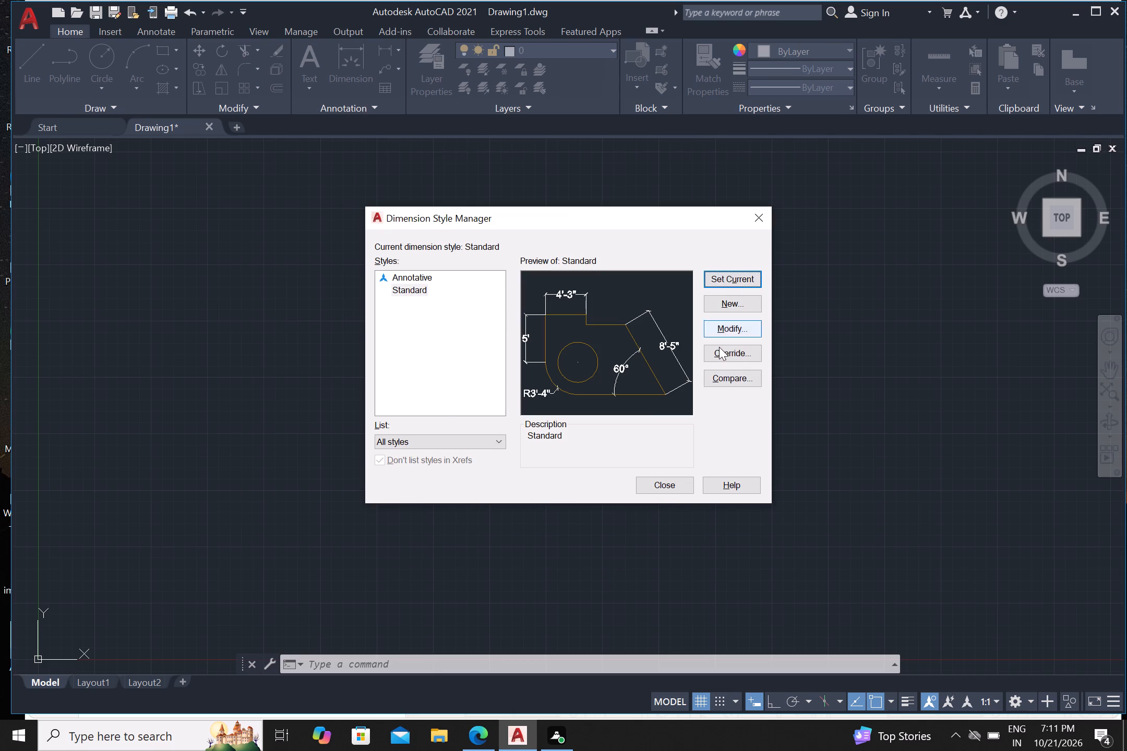
click(662, 487)
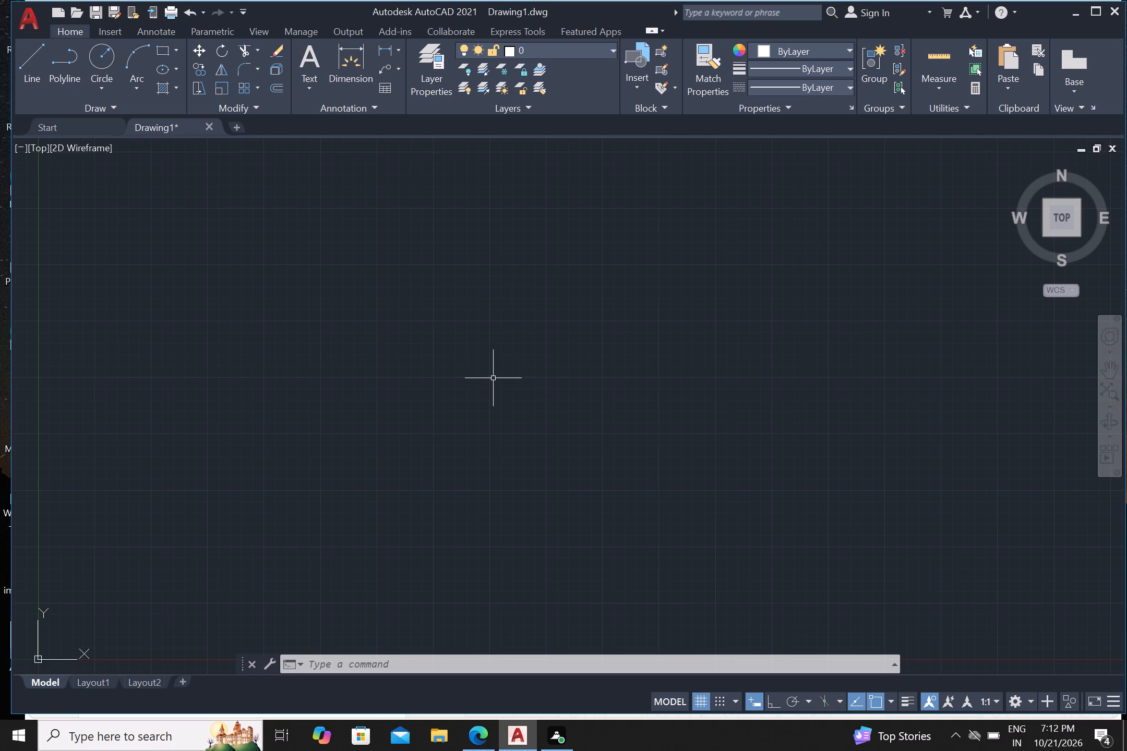
Turn off the grid display in the drawing area.
middle_drag(466, 352, 443, 326)
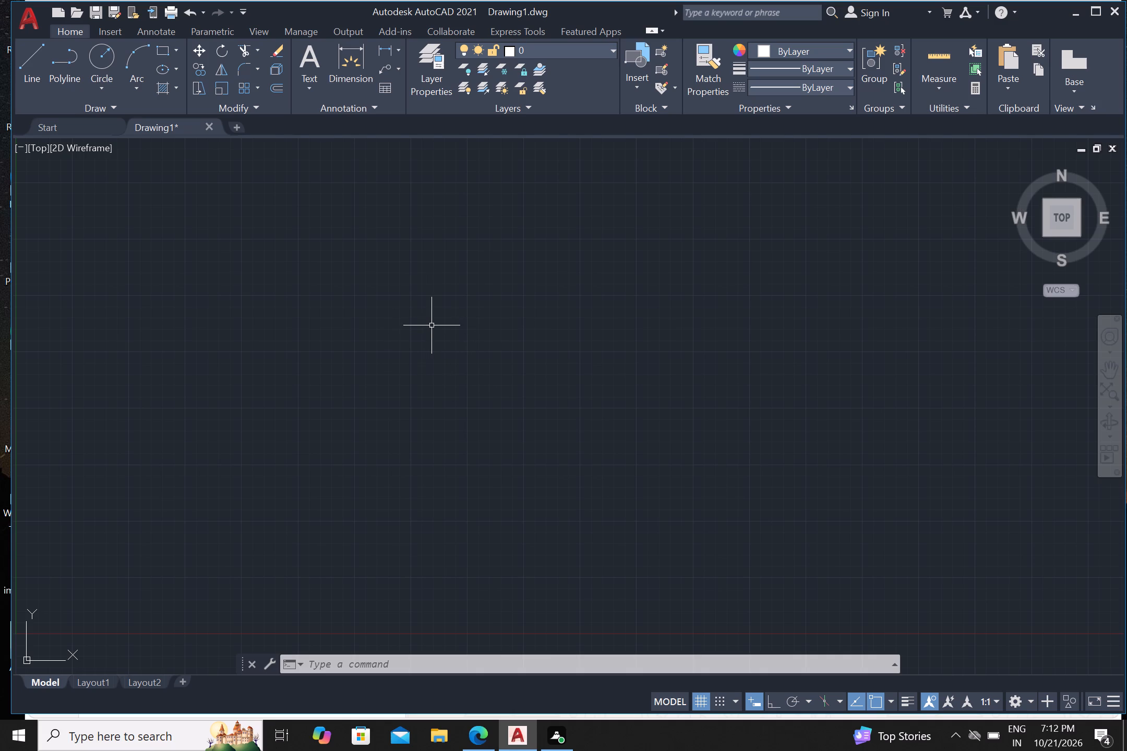
middle_drag(410, 286, 398, 297)
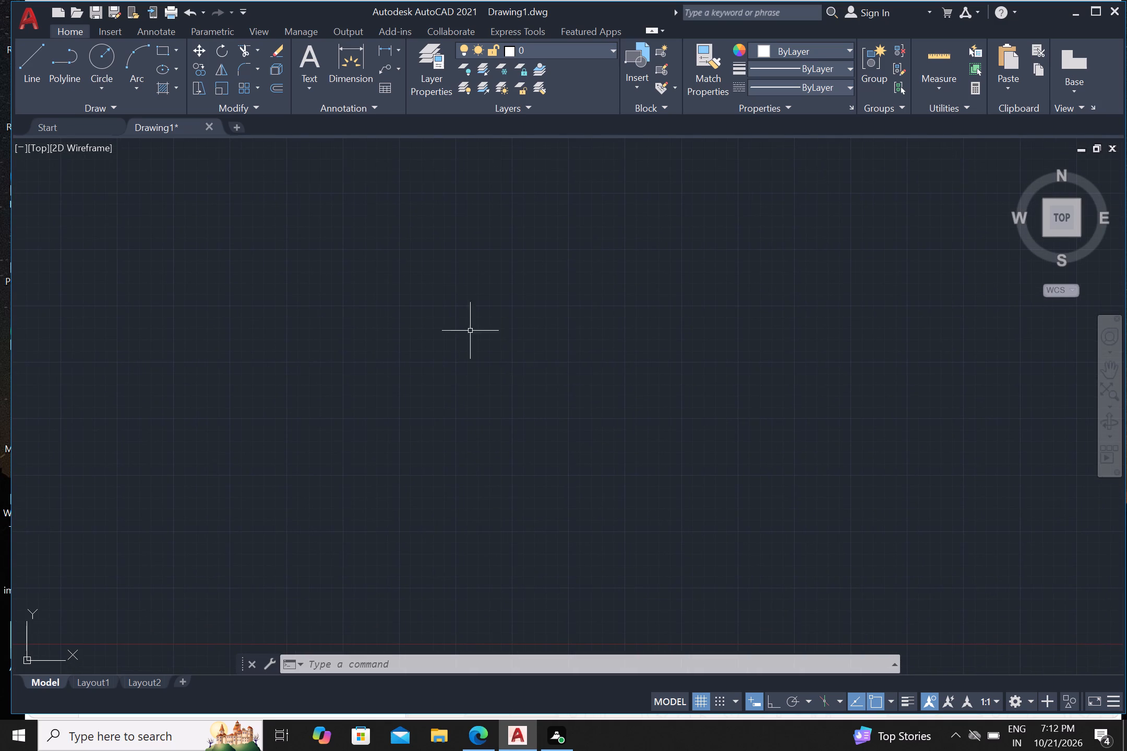
click(703, 704)
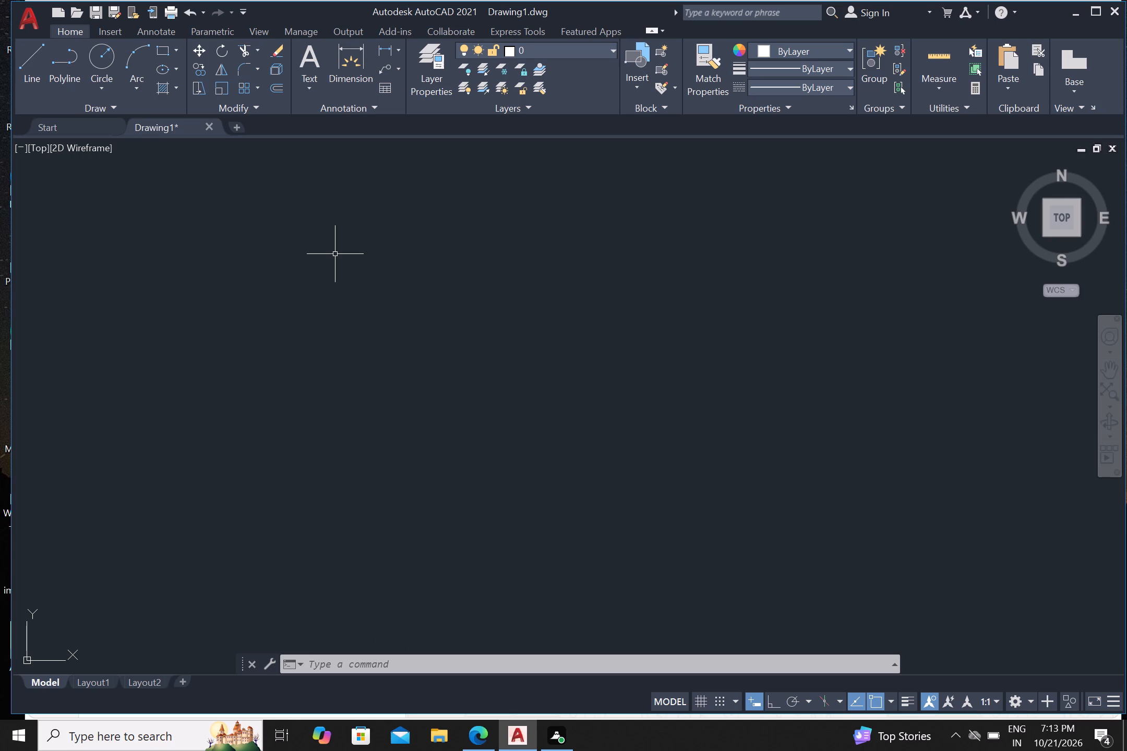
Turn on Ortho mode and draw a vertical line about 1'-2 1/2" long, running downward.
key(l)
key(Return)
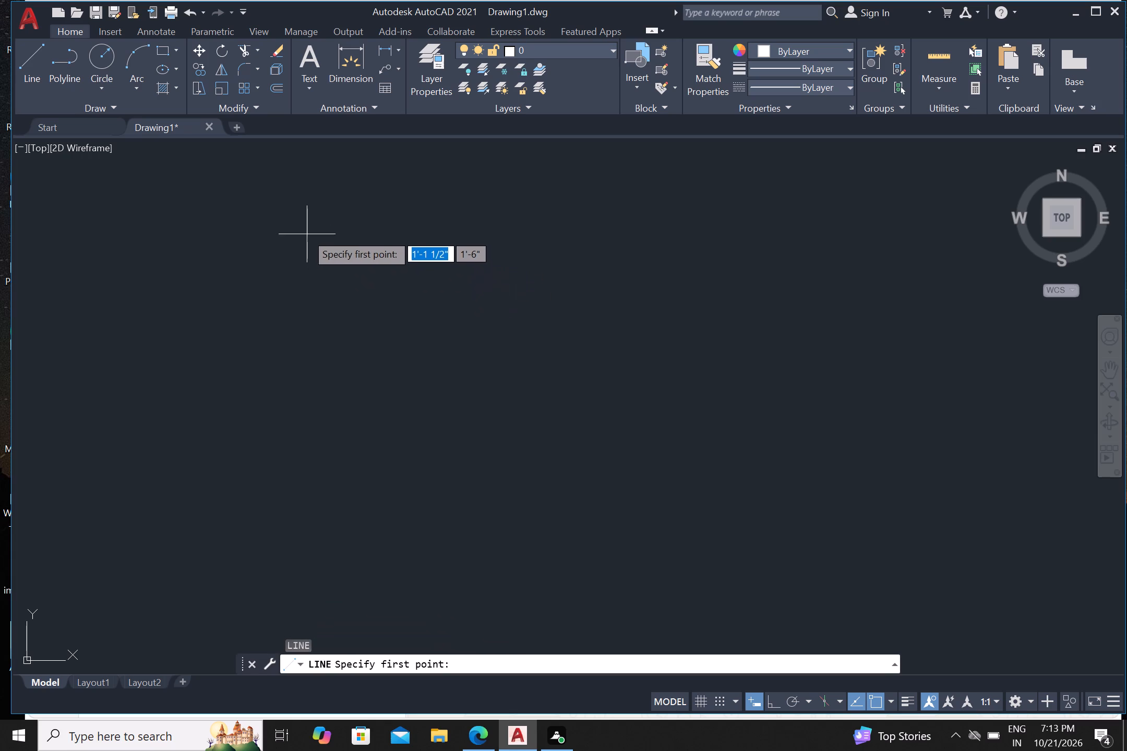
click(304, 228)
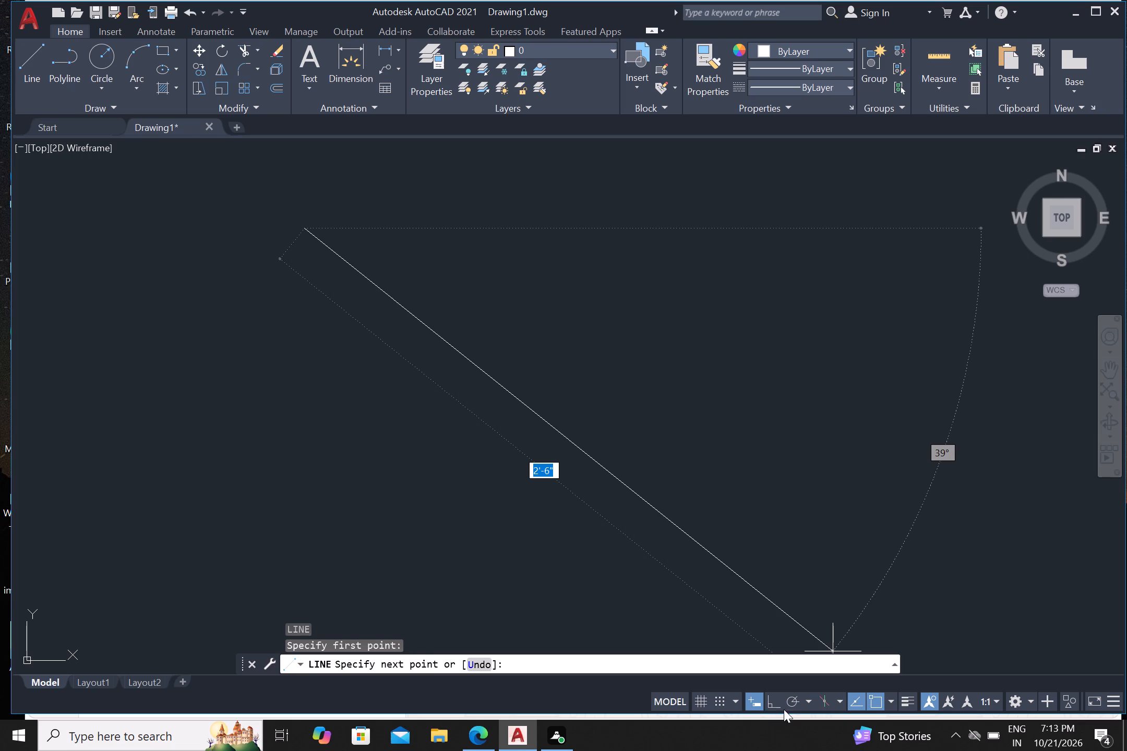
drag(774, 707, 770, 705)
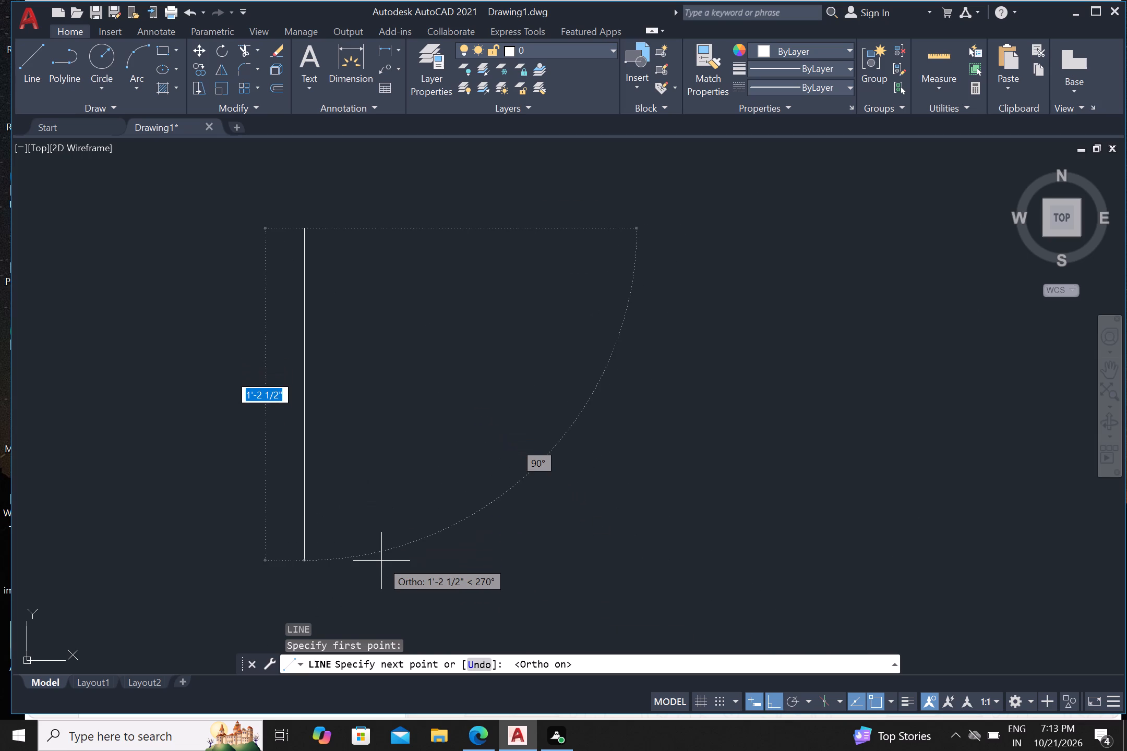
drag(381, 562, 389, 573)
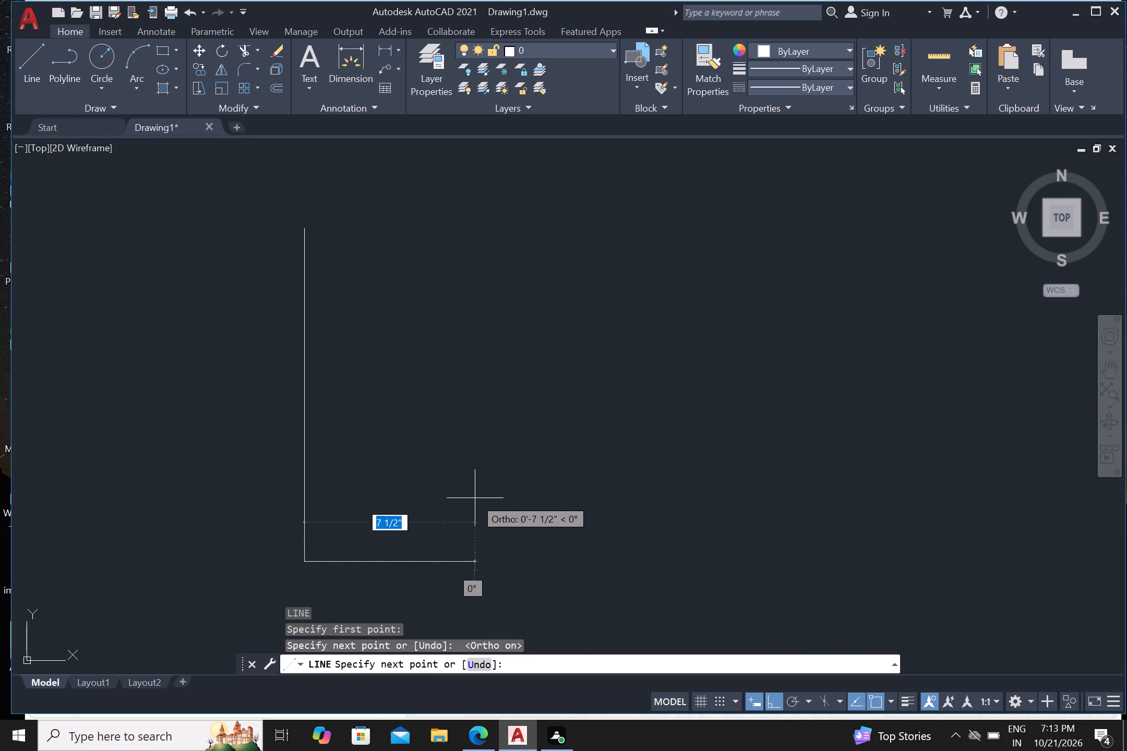
key(Escape)
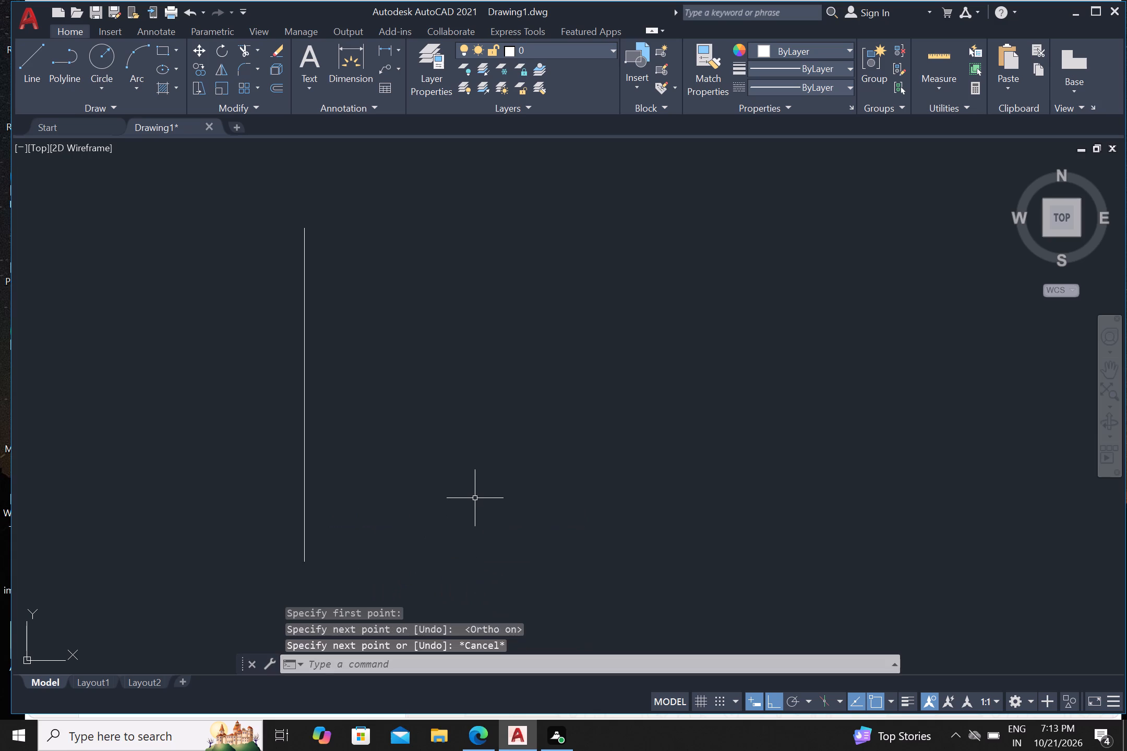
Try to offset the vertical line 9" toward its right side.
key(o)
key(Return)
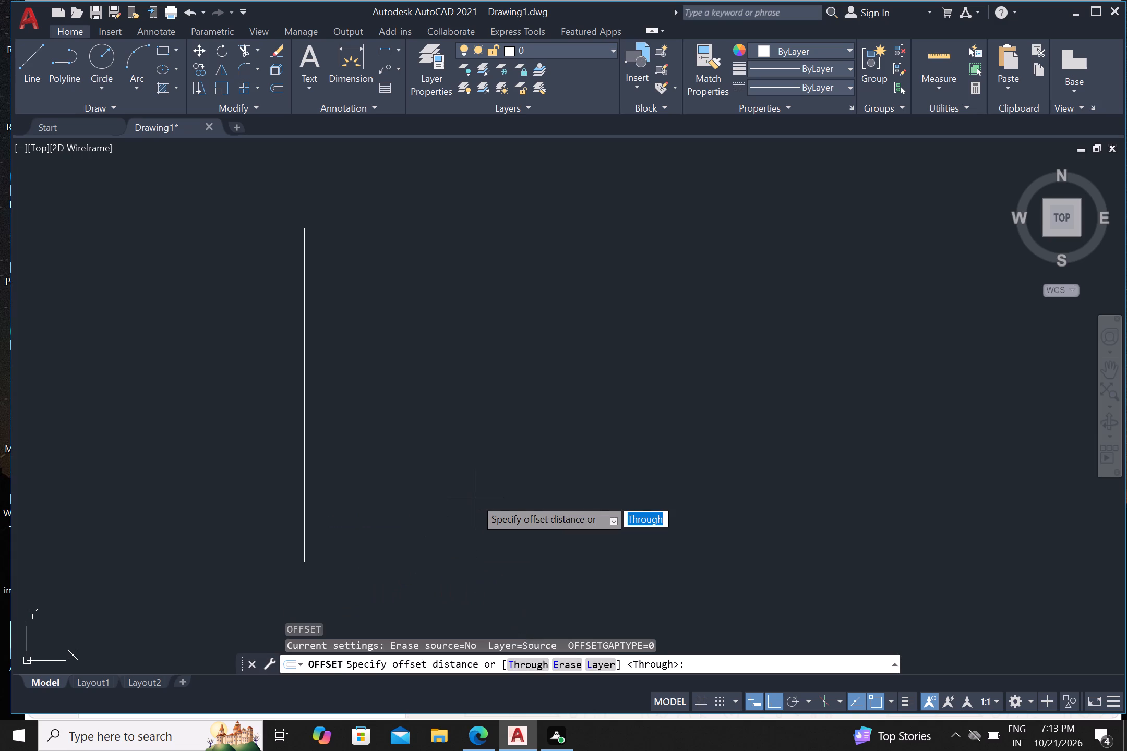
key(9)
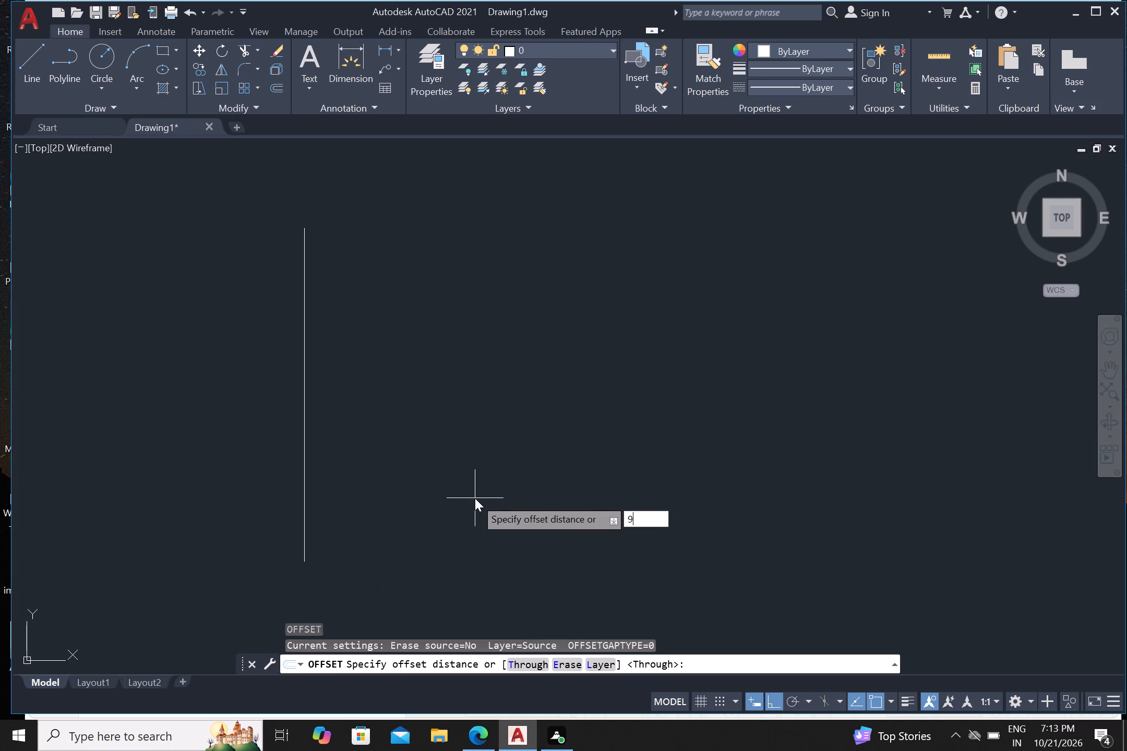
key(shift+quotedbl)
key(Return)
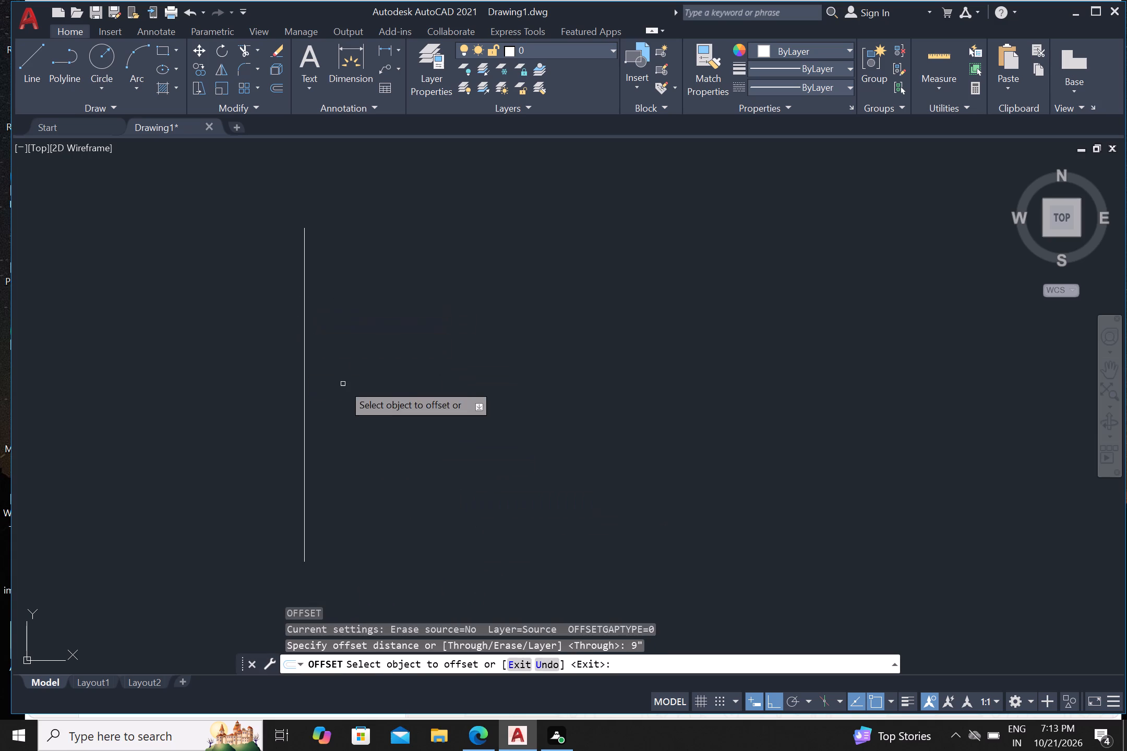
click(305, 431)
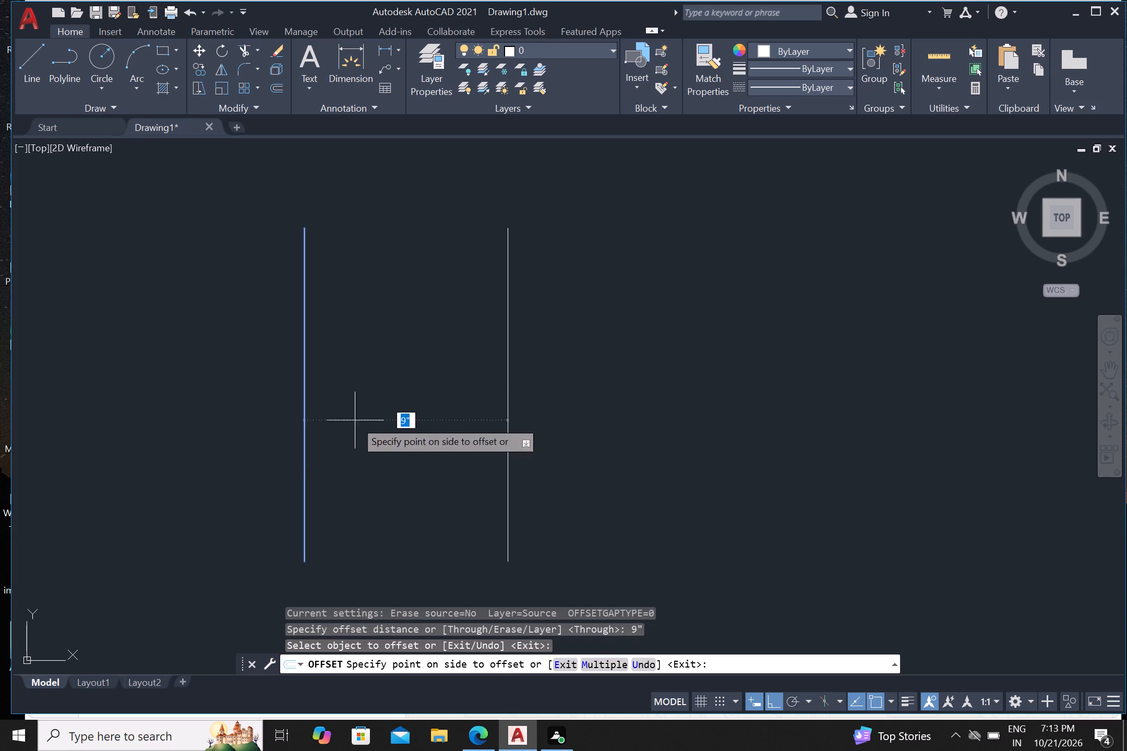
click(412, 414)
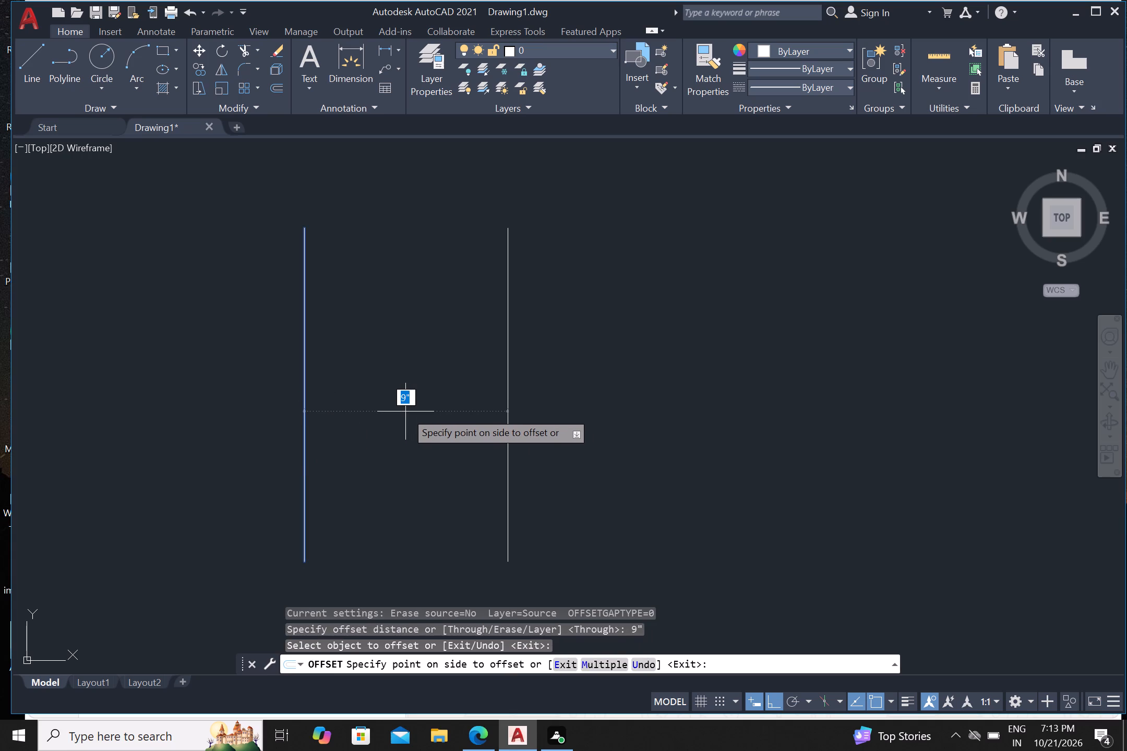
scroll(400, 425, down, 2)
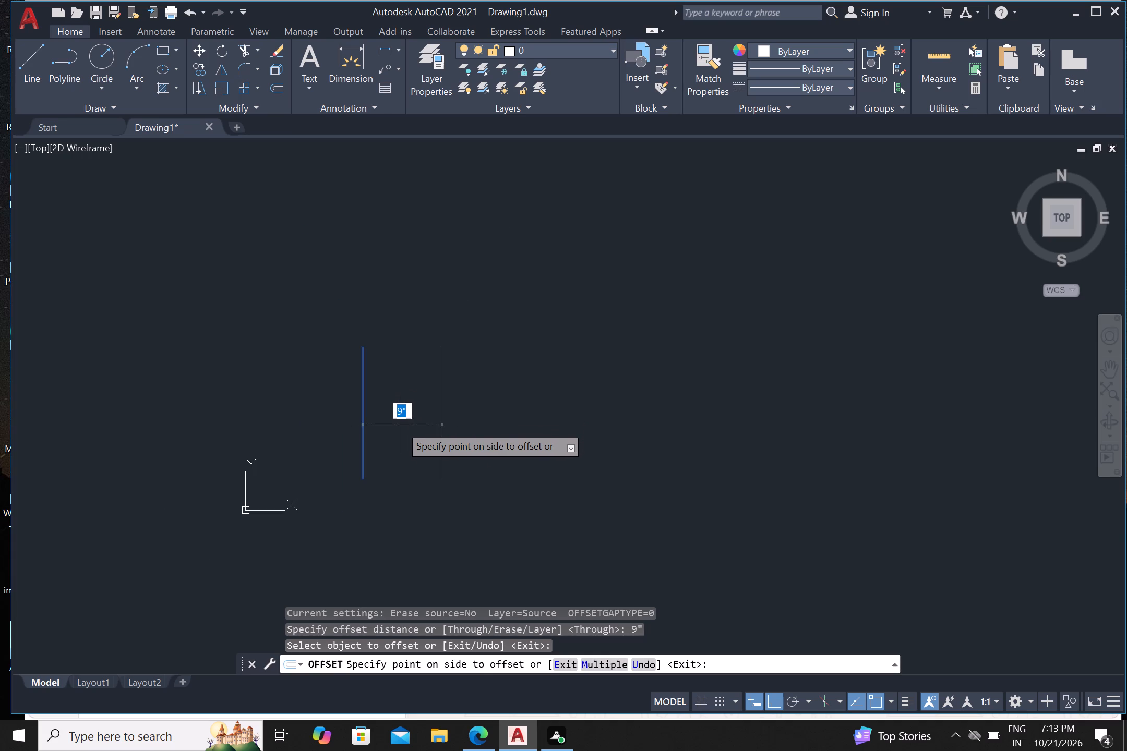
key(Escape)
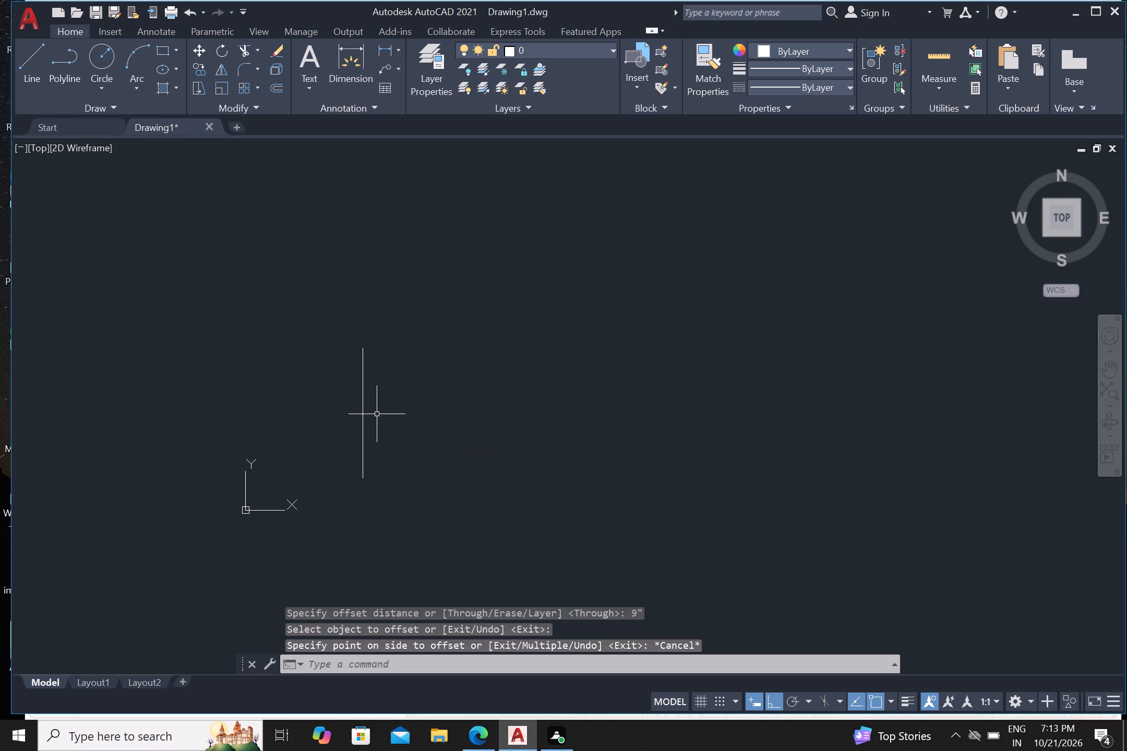
Erase the vertical line from the drawing.
click(362, 413)
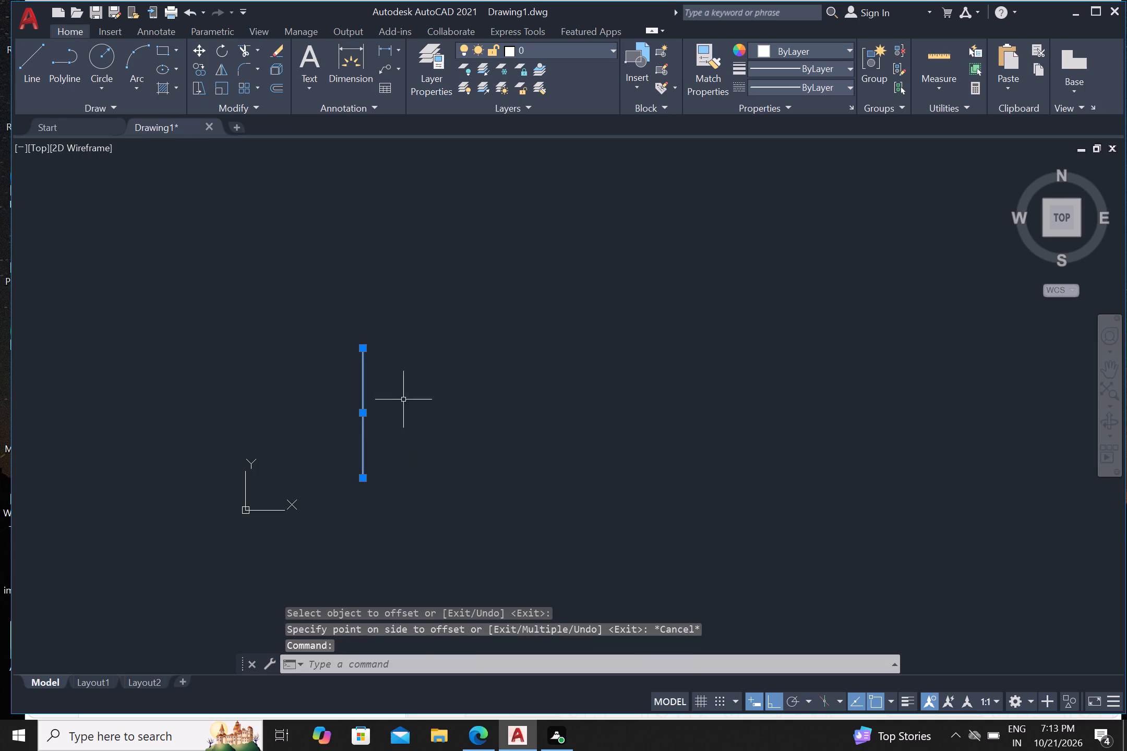
key(Delete)
Set the model space limits with the lower left corner at 0,0 and the upper right corner at 50',50'.
middle_drag(577, 480, 500, 519)
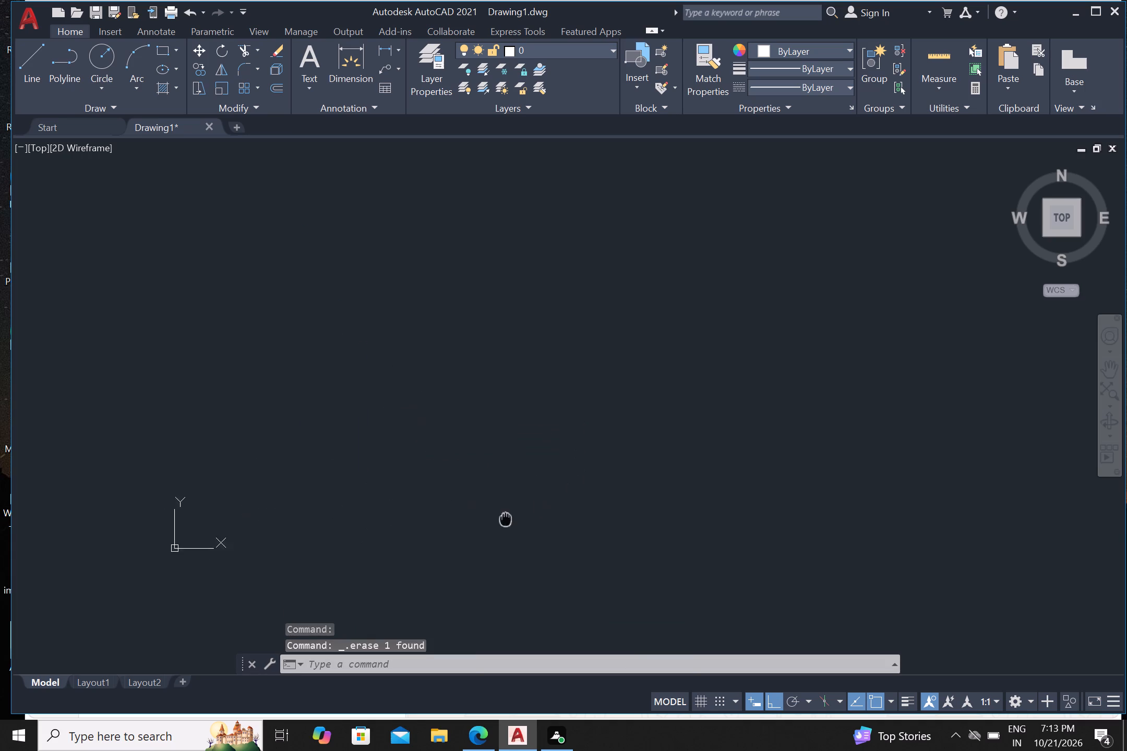
middle_drag(500, 519, 491, 523)
text(li)
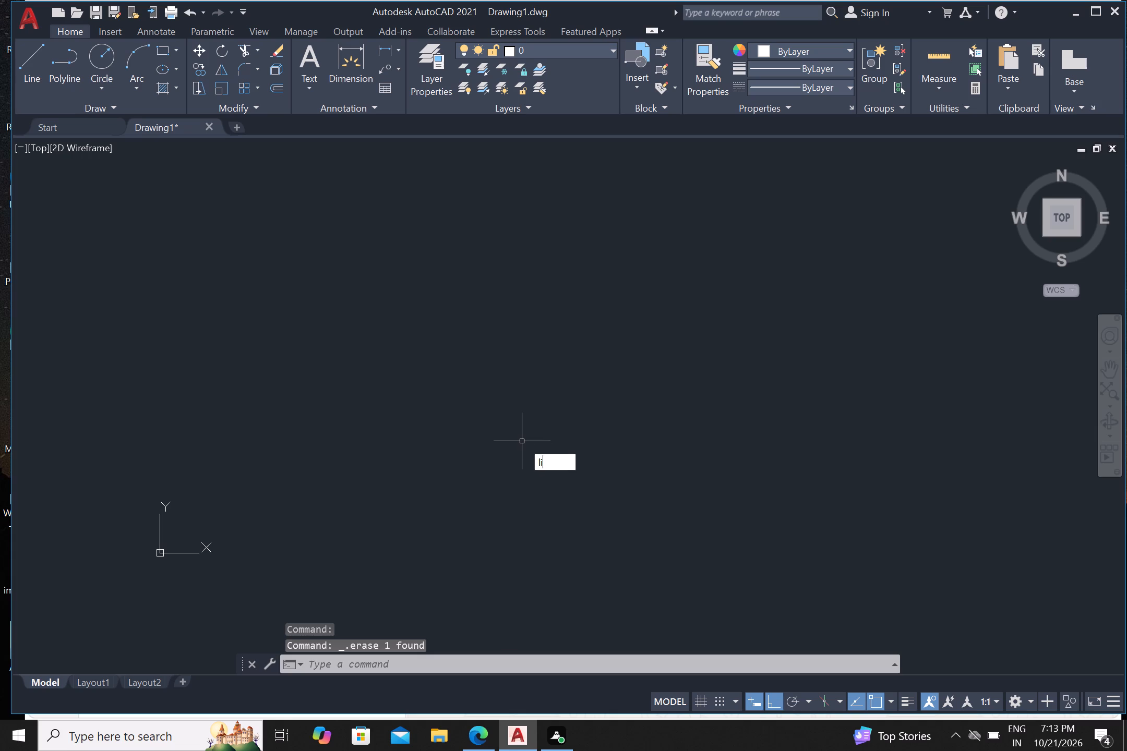
key(m)
text(its)
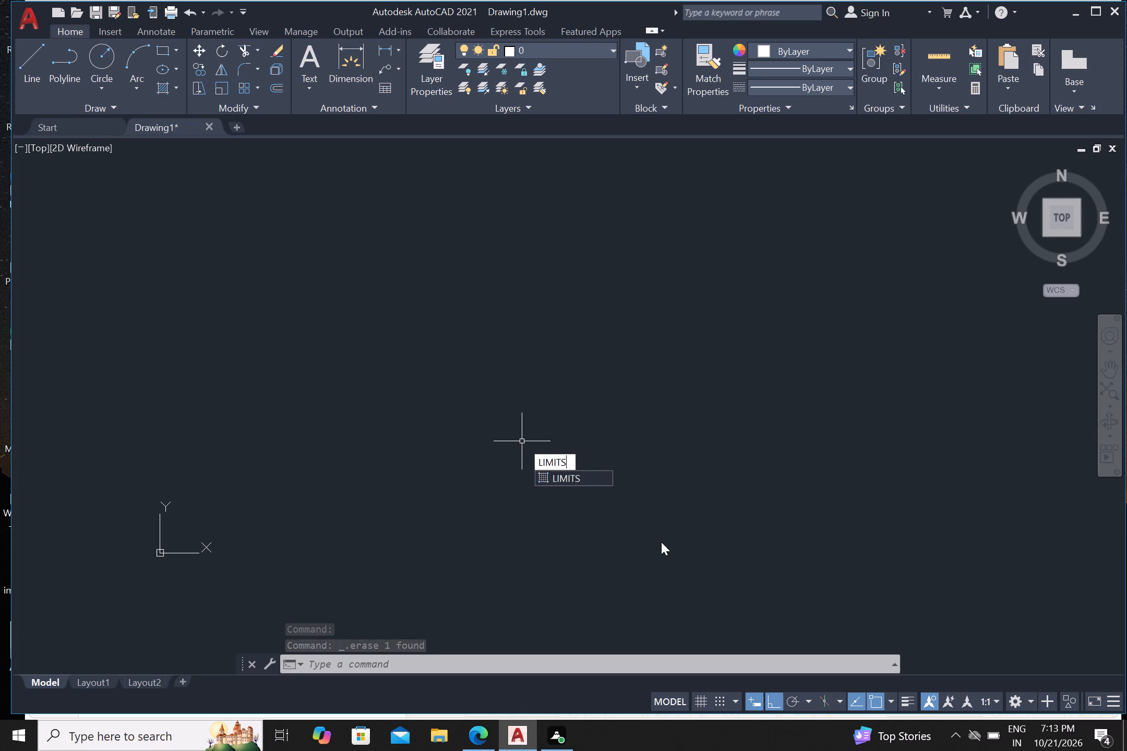
key(Return)
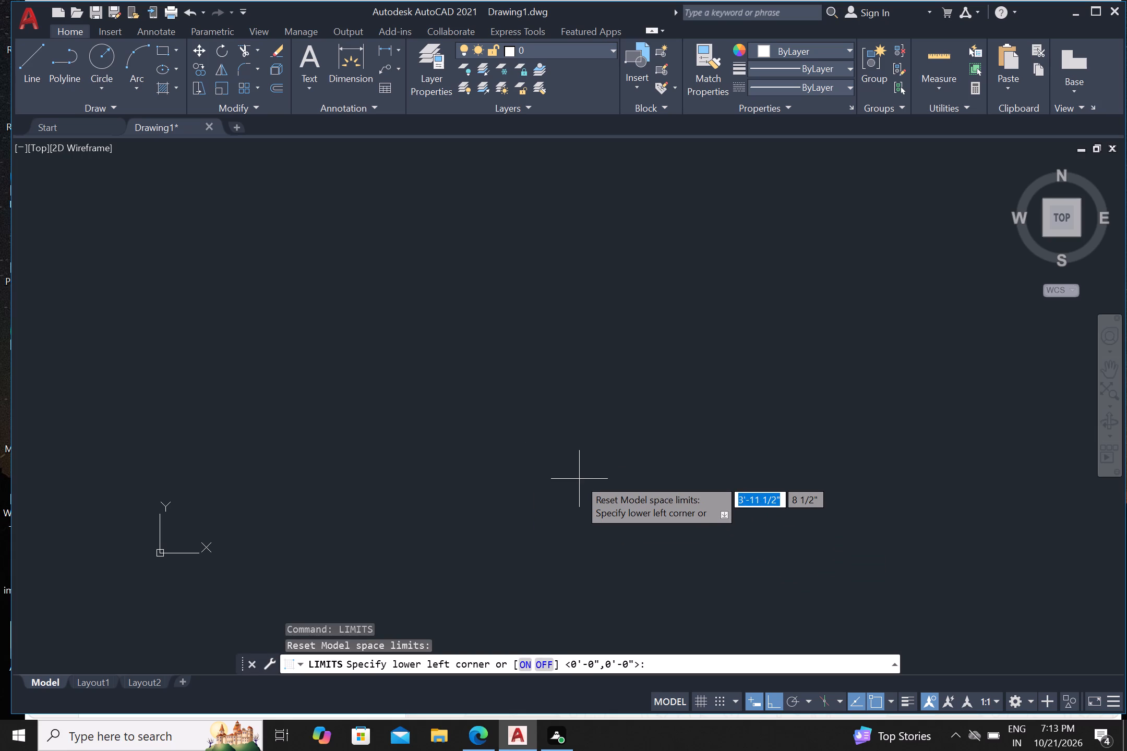
key(0)
text(,0)
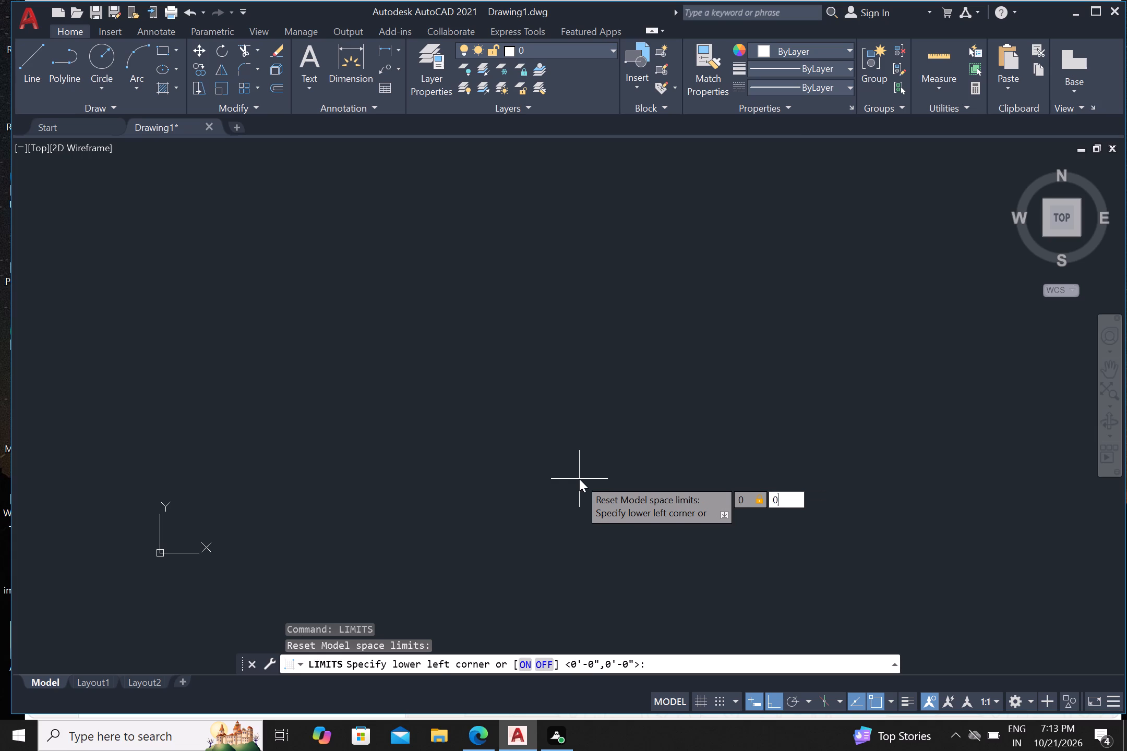
key(Return)
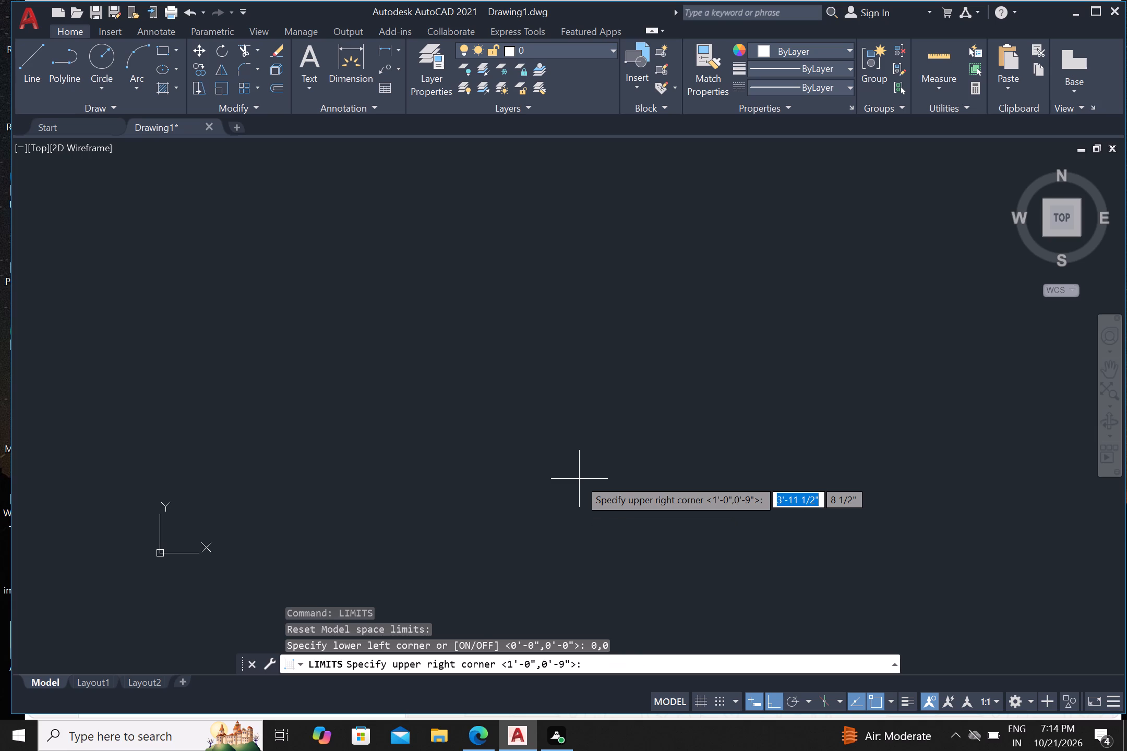
key(5)
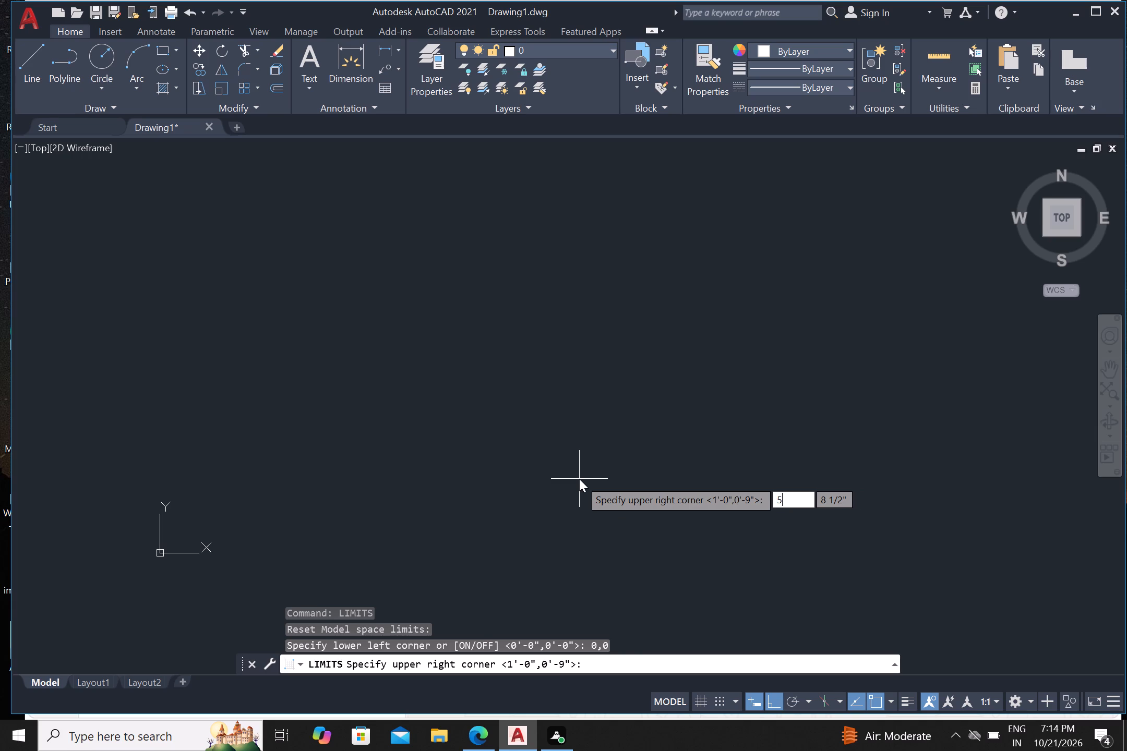
key(0)
key(apostrophe)
key(comma)
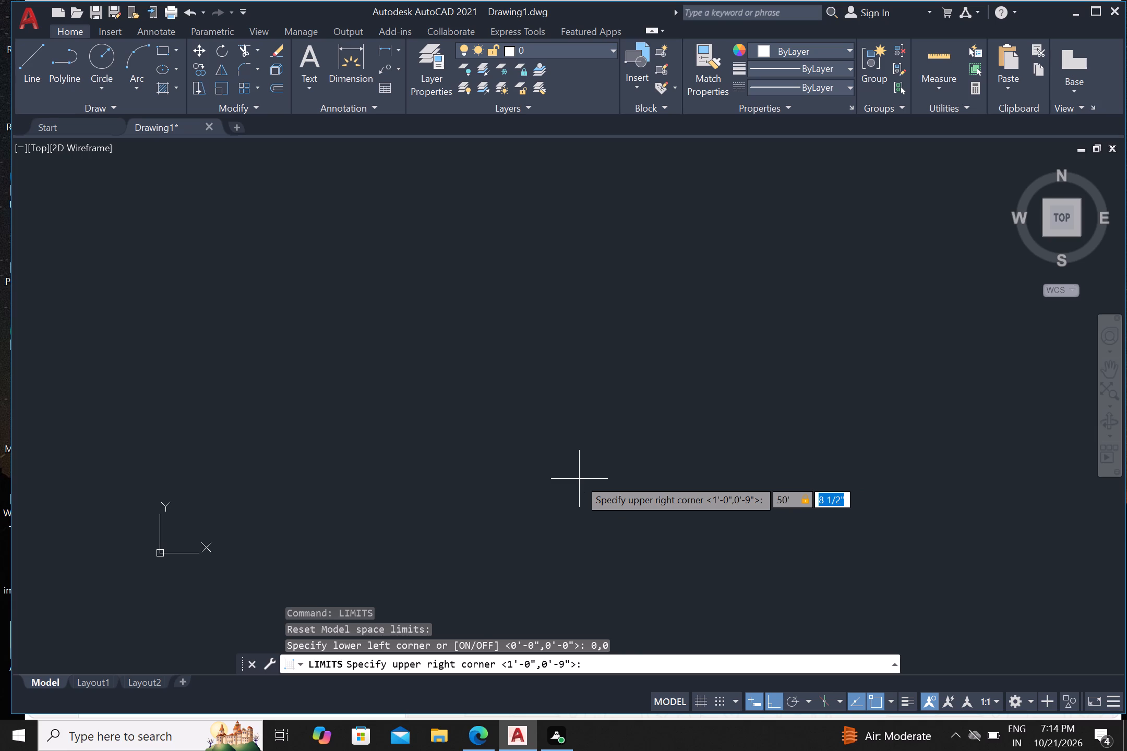
key(5)
key(0)
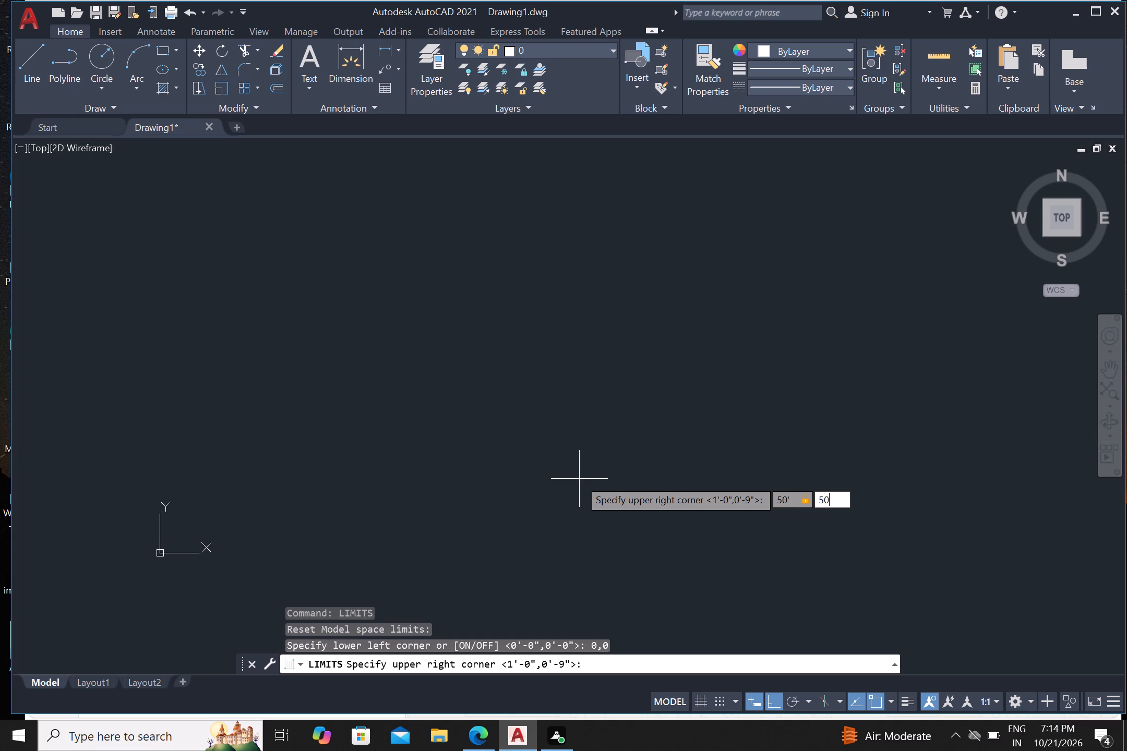
key(apostrophe)
key(Return)
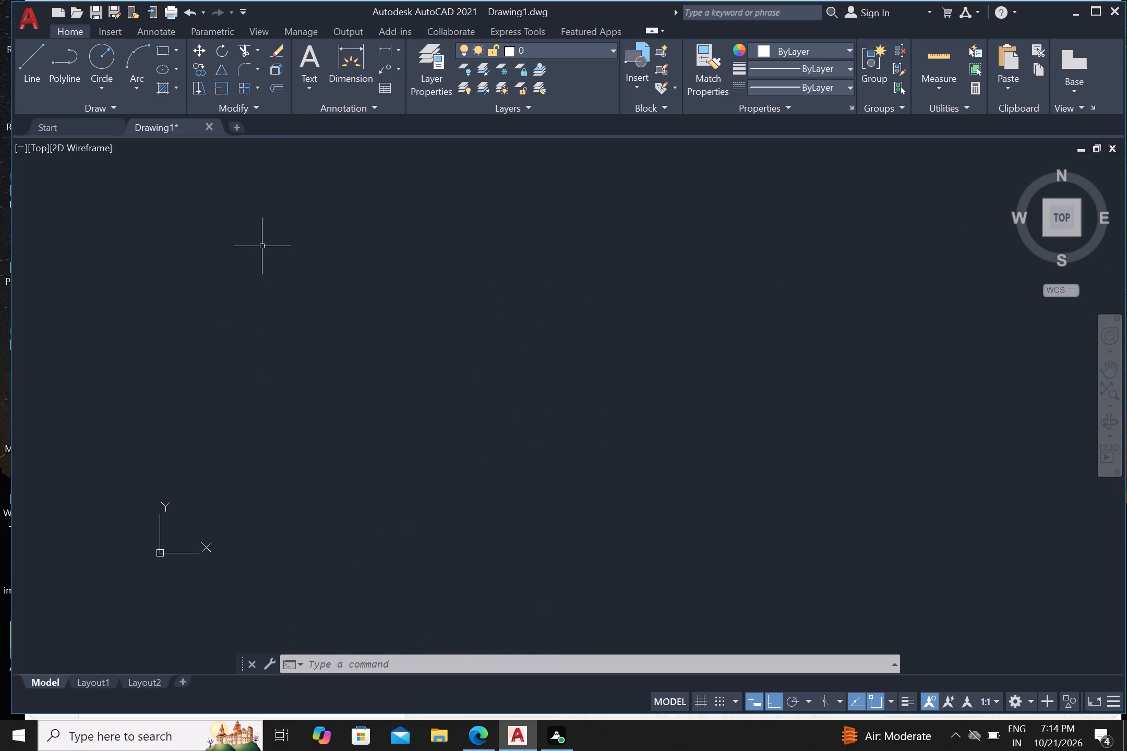
key(Escape)
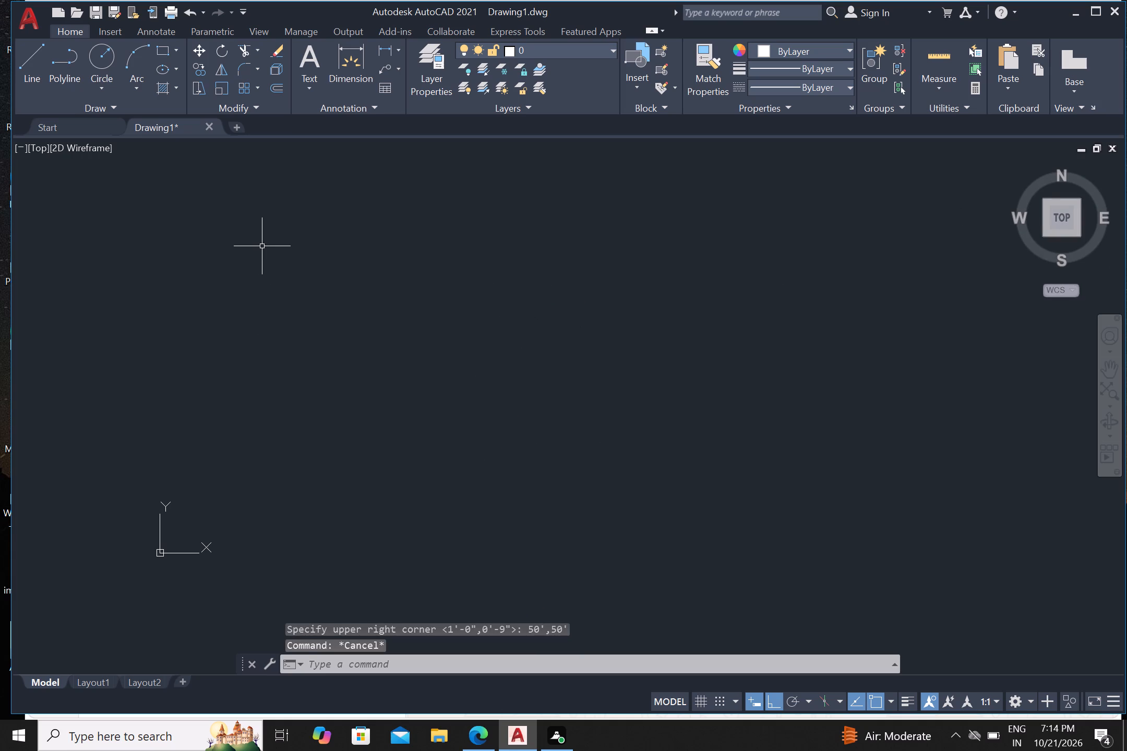
Draw a single vertical line downward from about X -1'-9", Y 40', and end the Line command.
key(z)
key(Return)
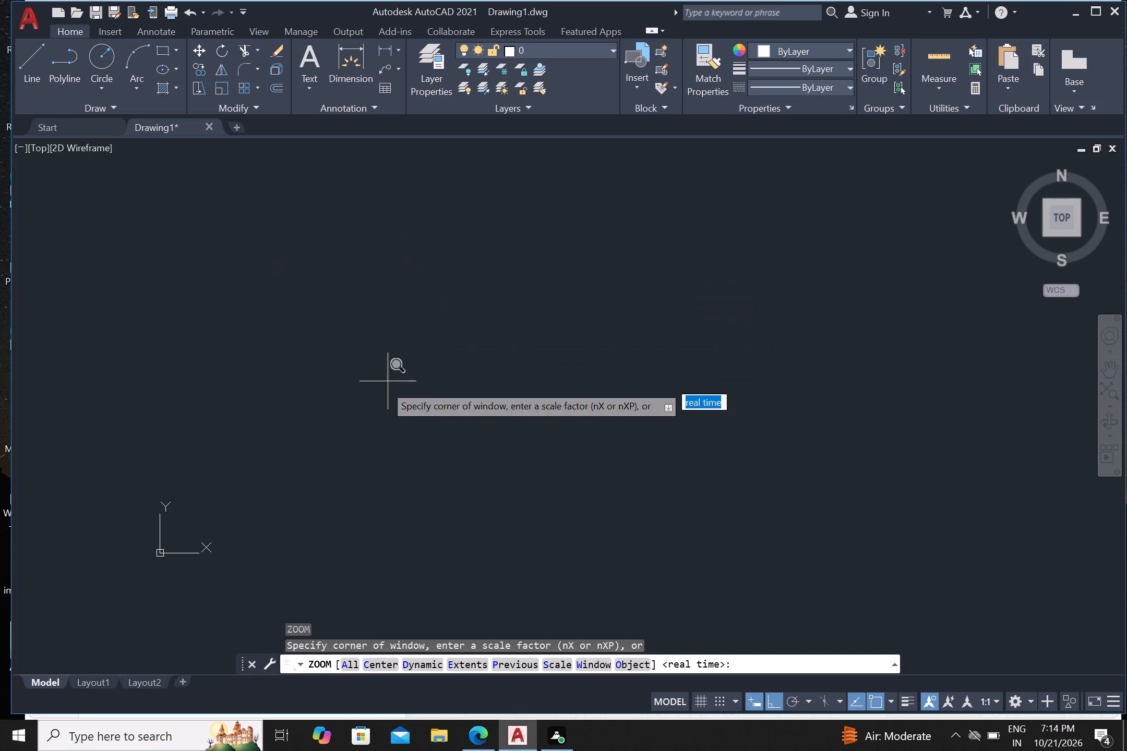
click(353, 662)
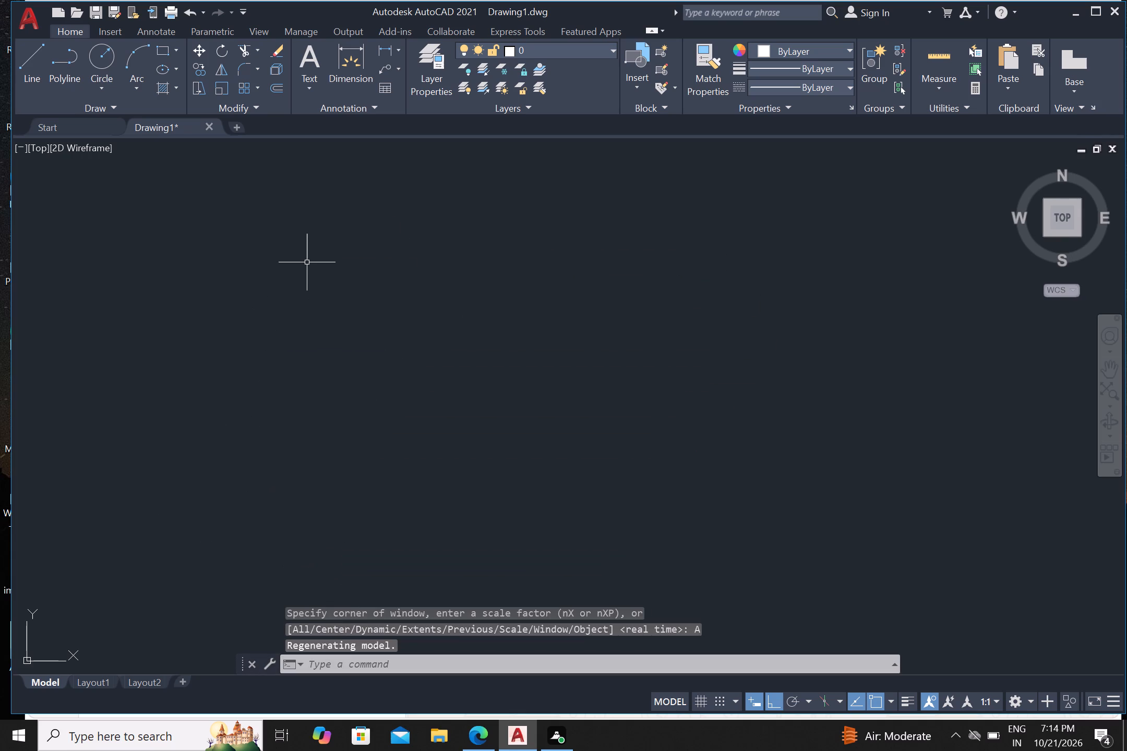
key(l)
key(Return)
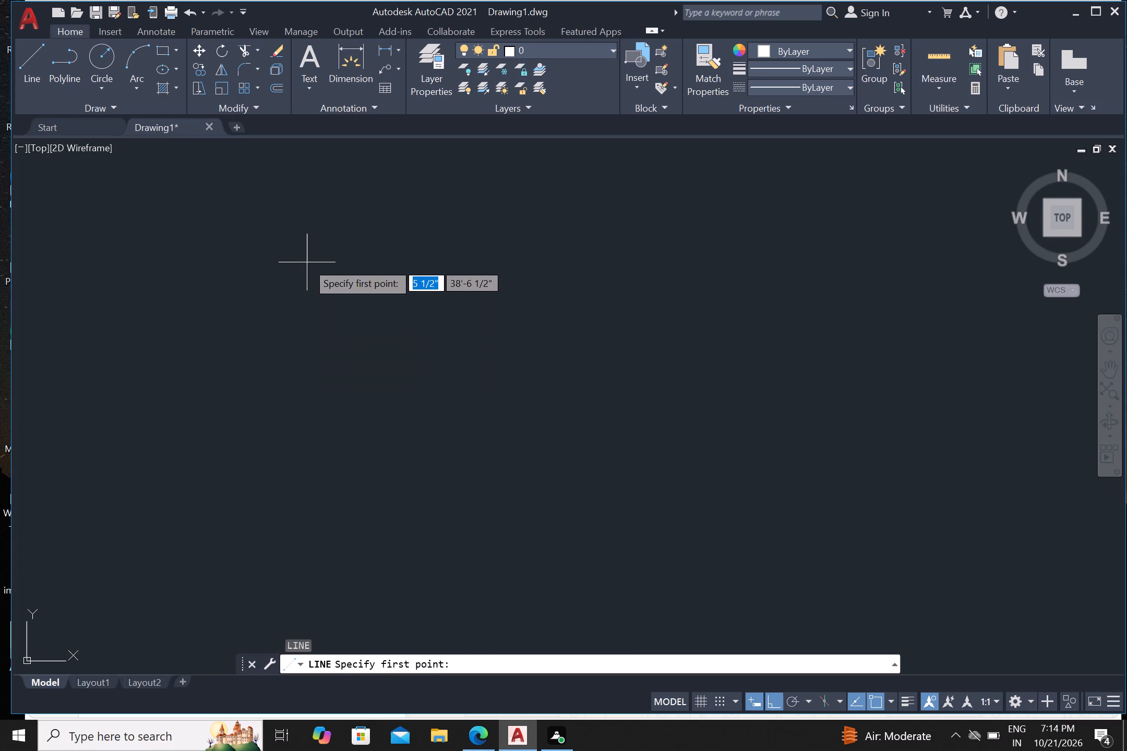
click(284, 241)
click(283, 547)
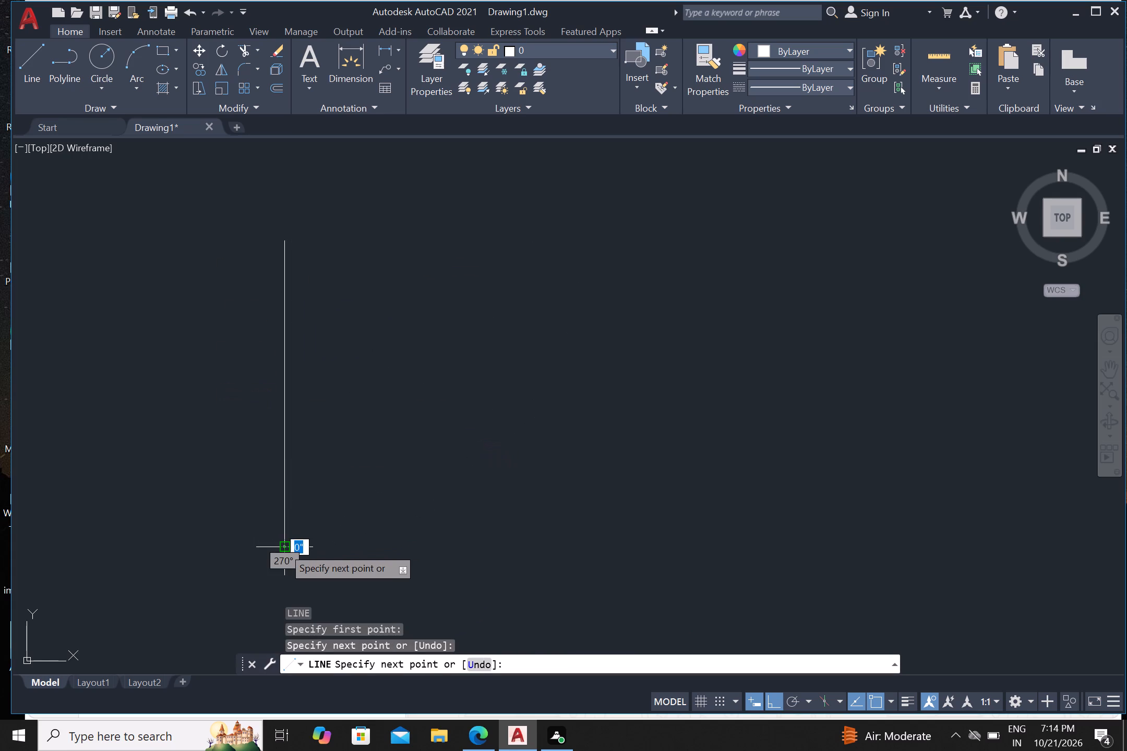
key(Delete)
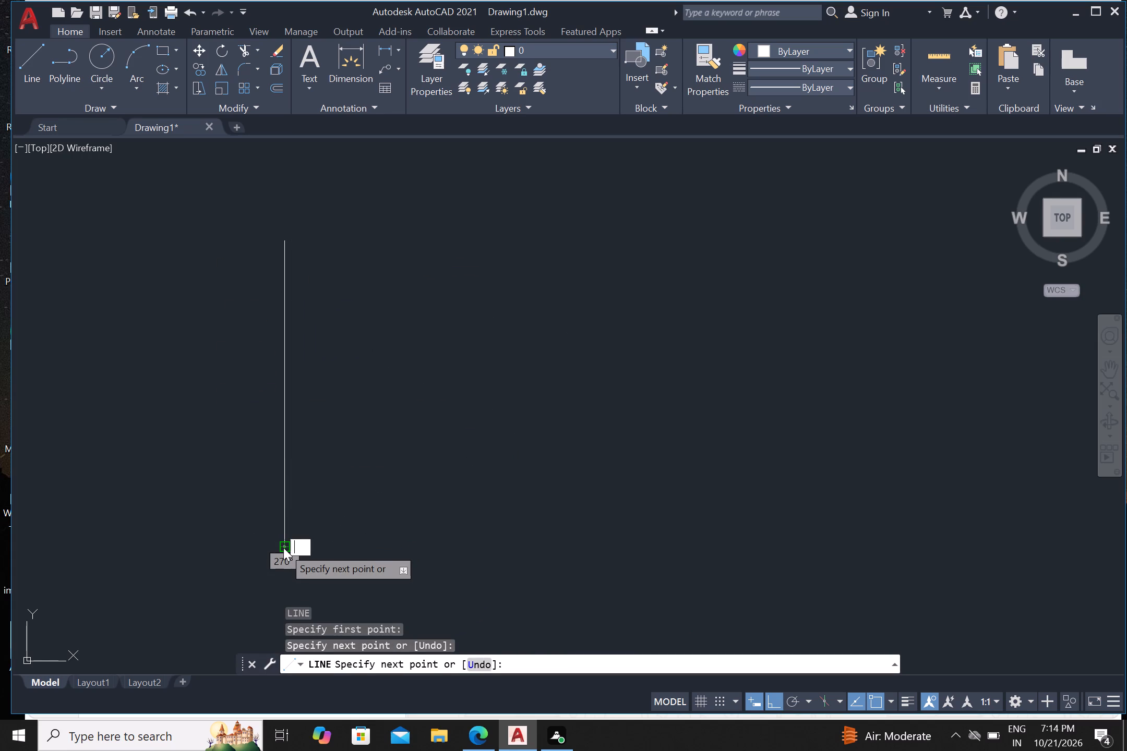
key(grave)
key(Escape)
key(BackSpace)
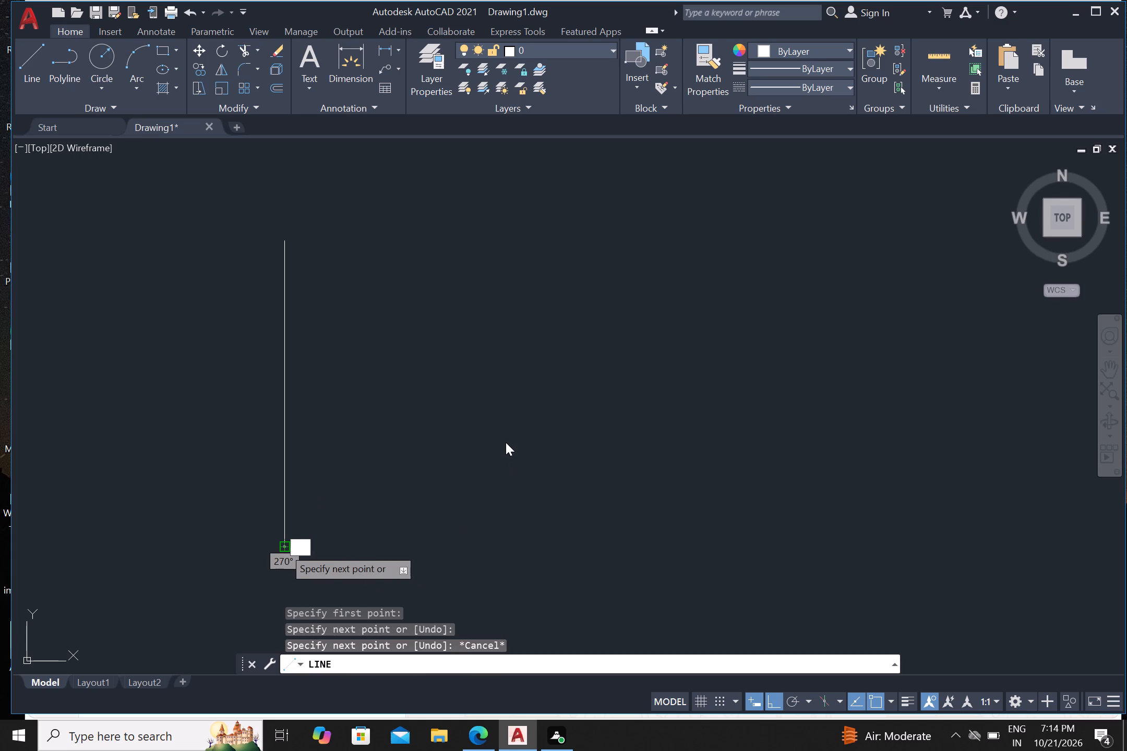
key(Escape)
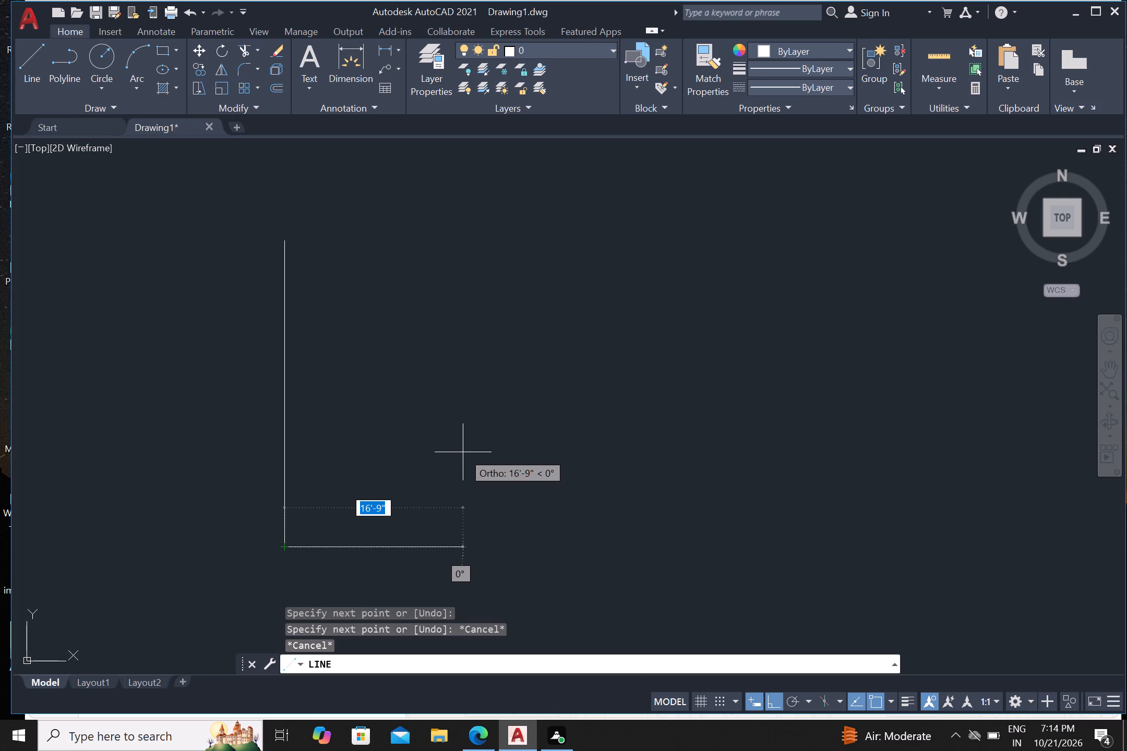
Offset the vertical line 9" toward its right side and end the Offset command.
key(Escape)
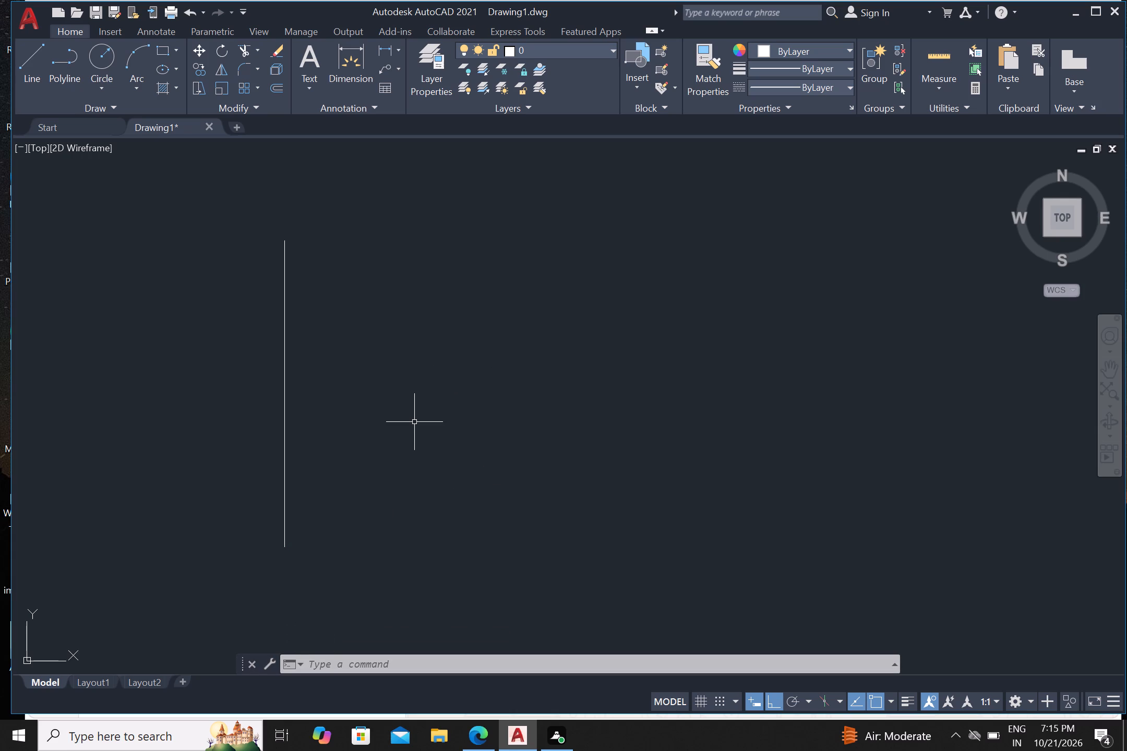
key(o)
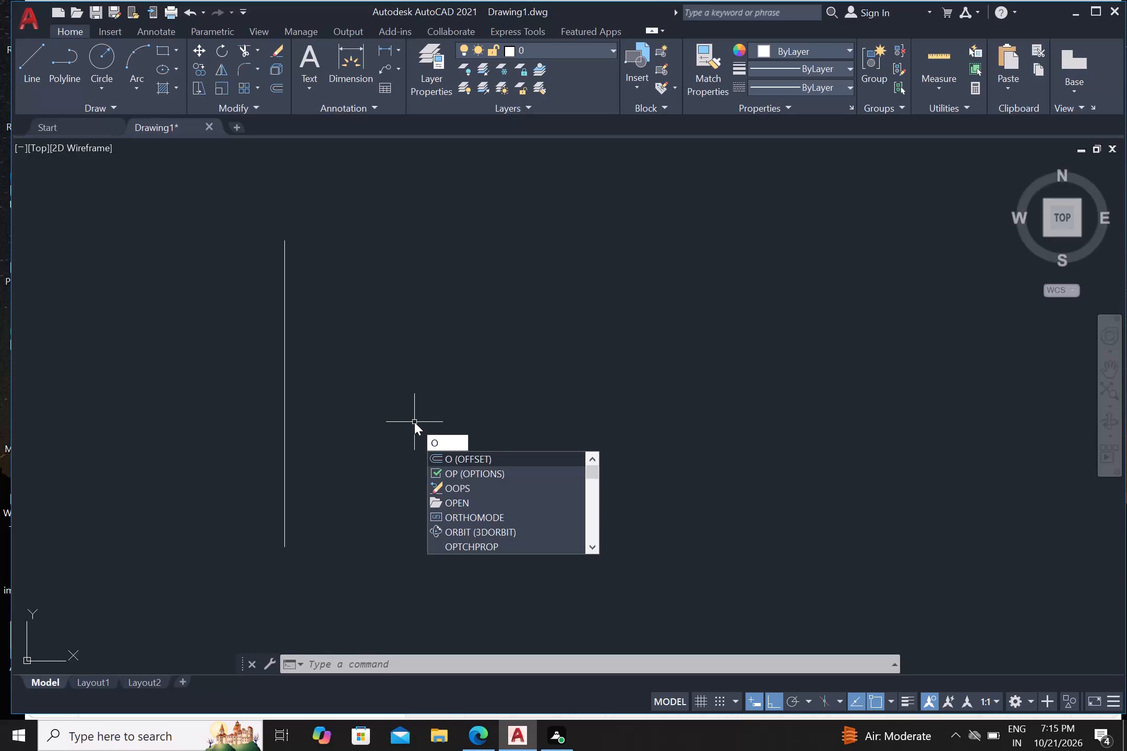
key(Return)
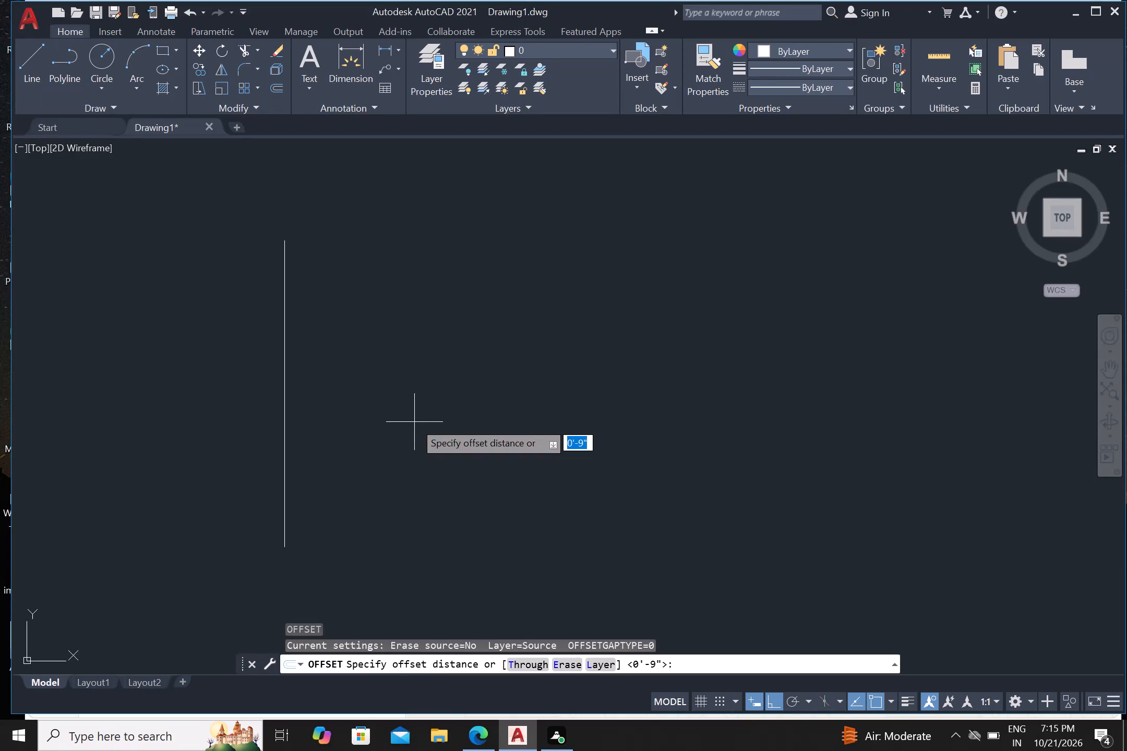
key(Return)
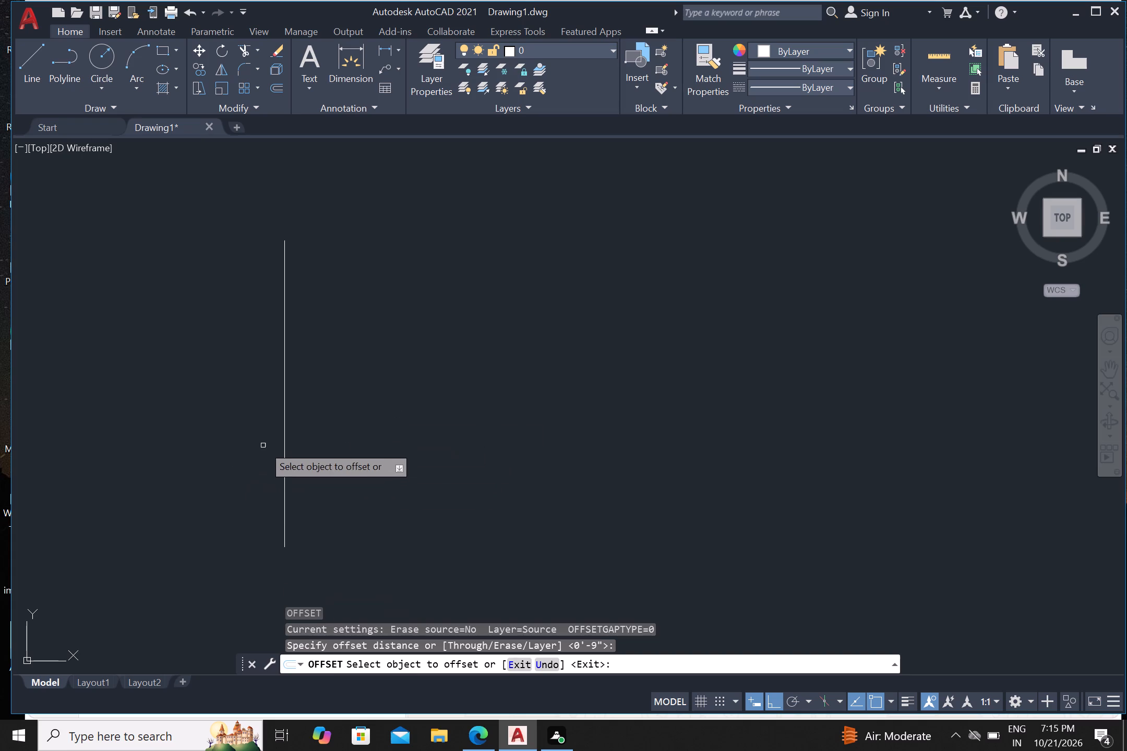
click(285, 415)
click(312, 421)
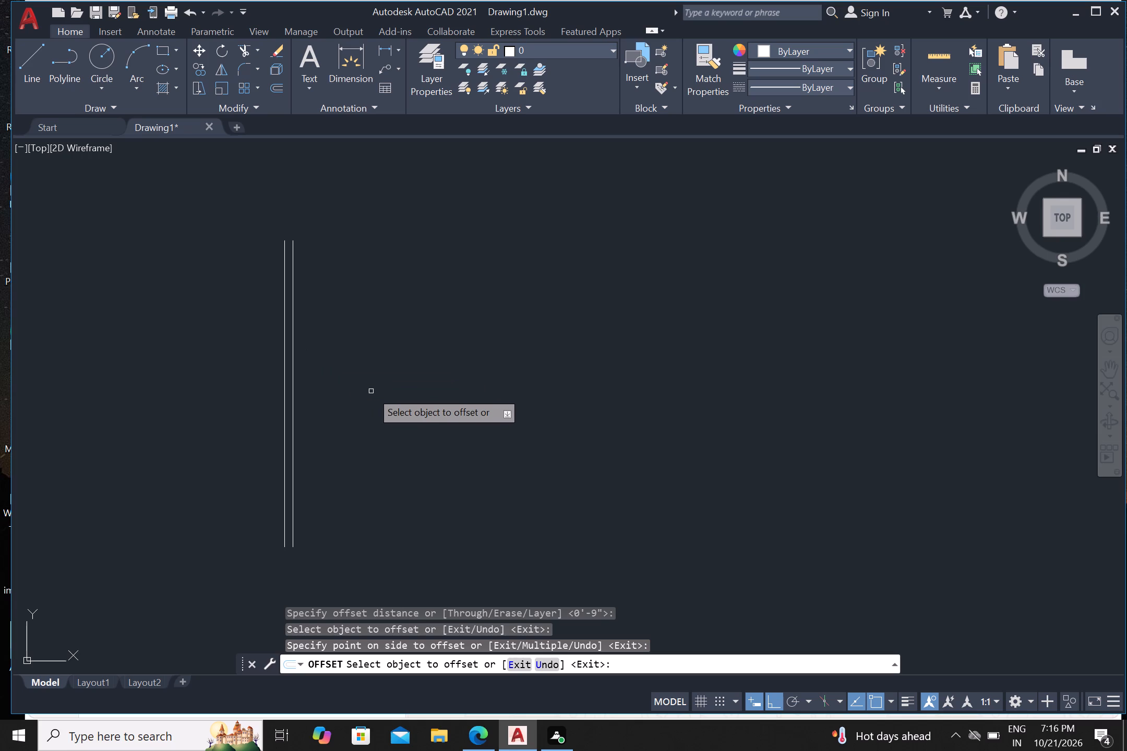
key(Escape)
key(Escape)
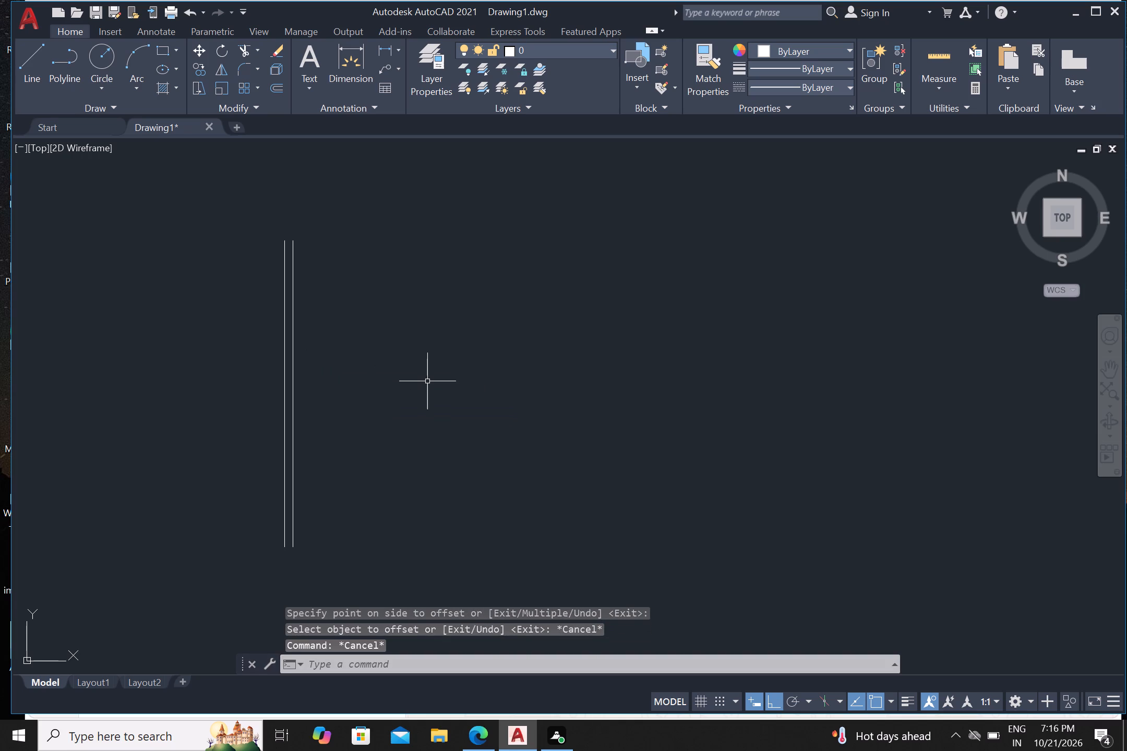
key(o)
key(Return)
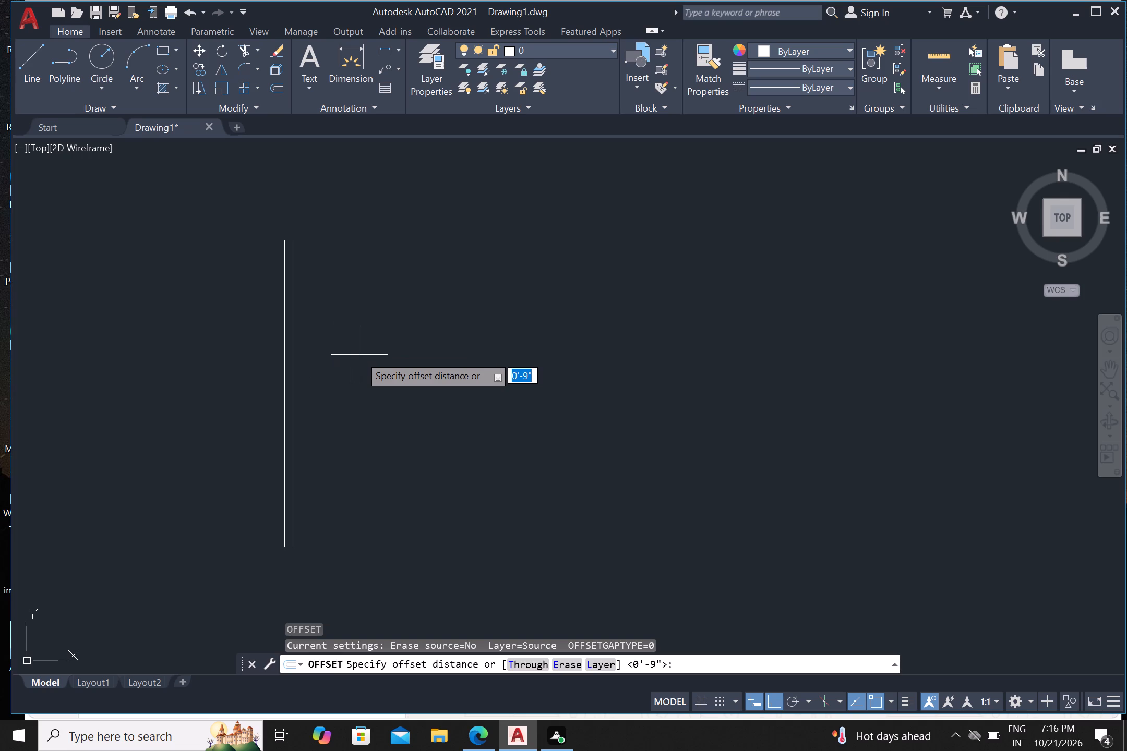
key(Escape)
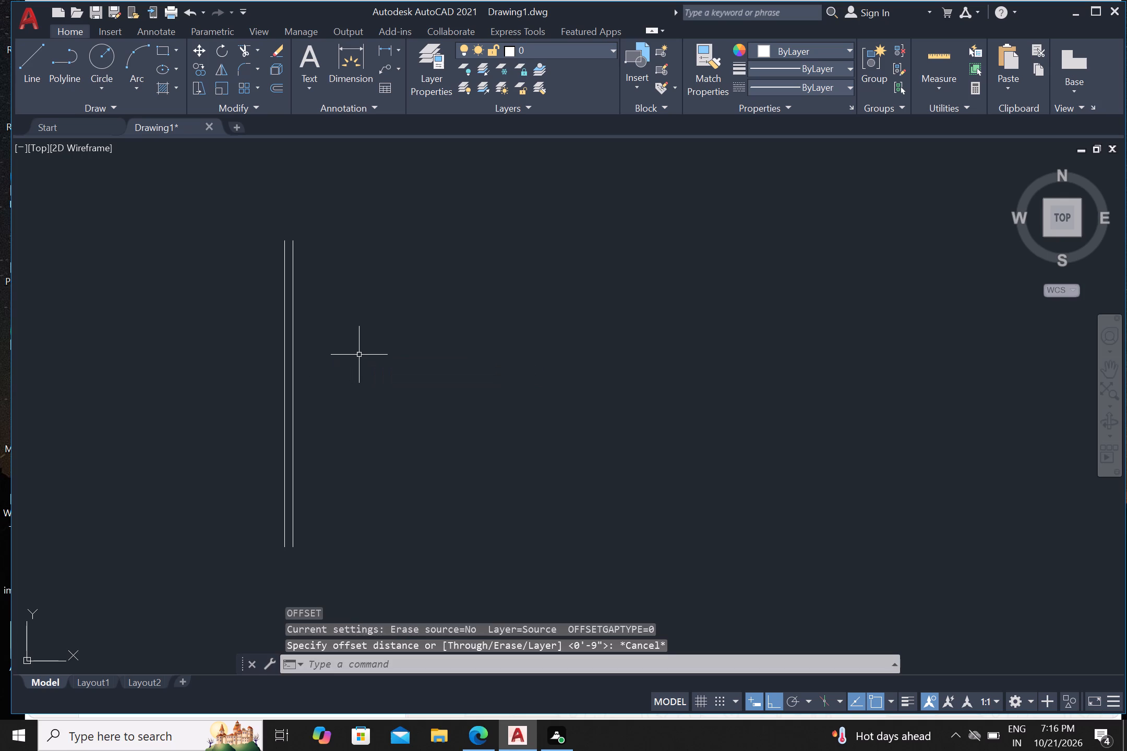
Offset the right line of the 9" pair 11'0" to the right, then offset that new line another 4.5" to the right.
key(o)
key(Return)
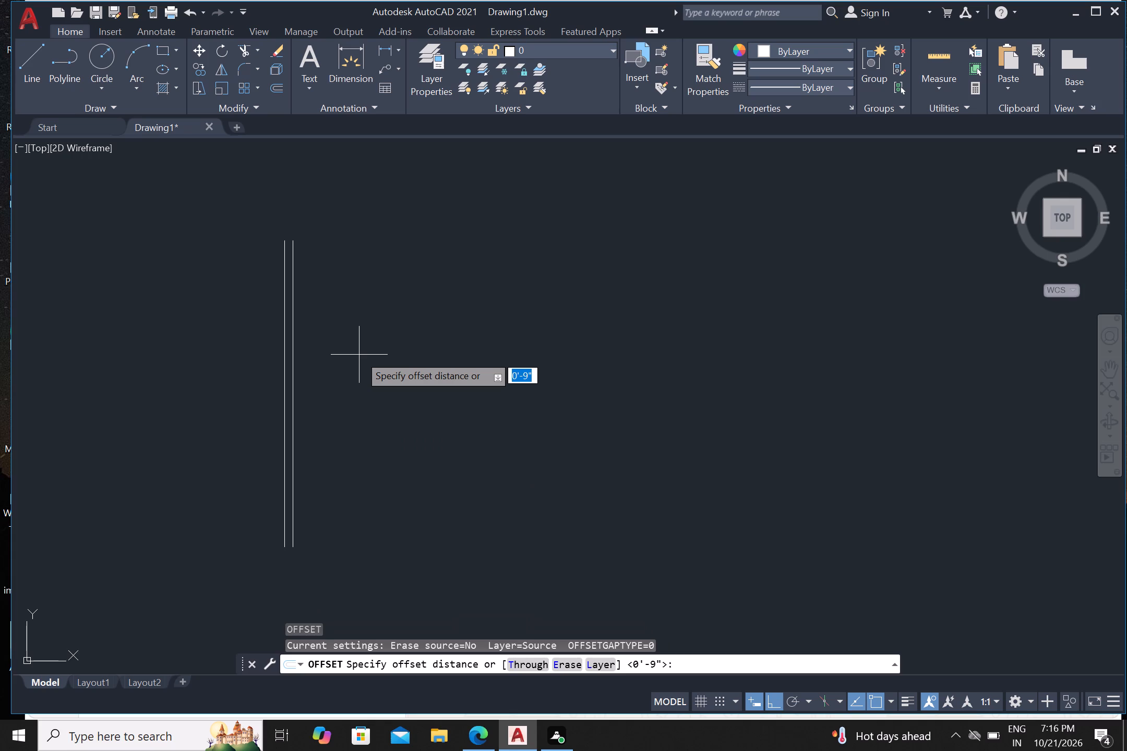
text(11)
text('0)
key(shift+quotedbl)
key(Return)
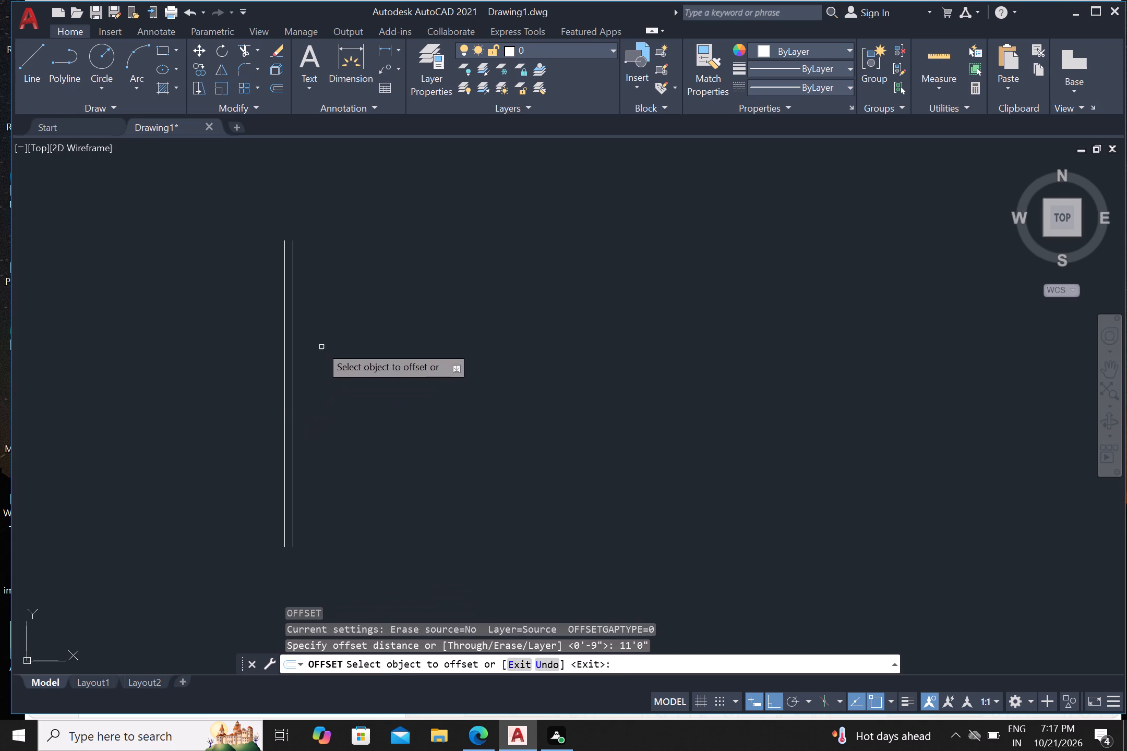
click(294, 296)
drag(350, 308, 364, 312)
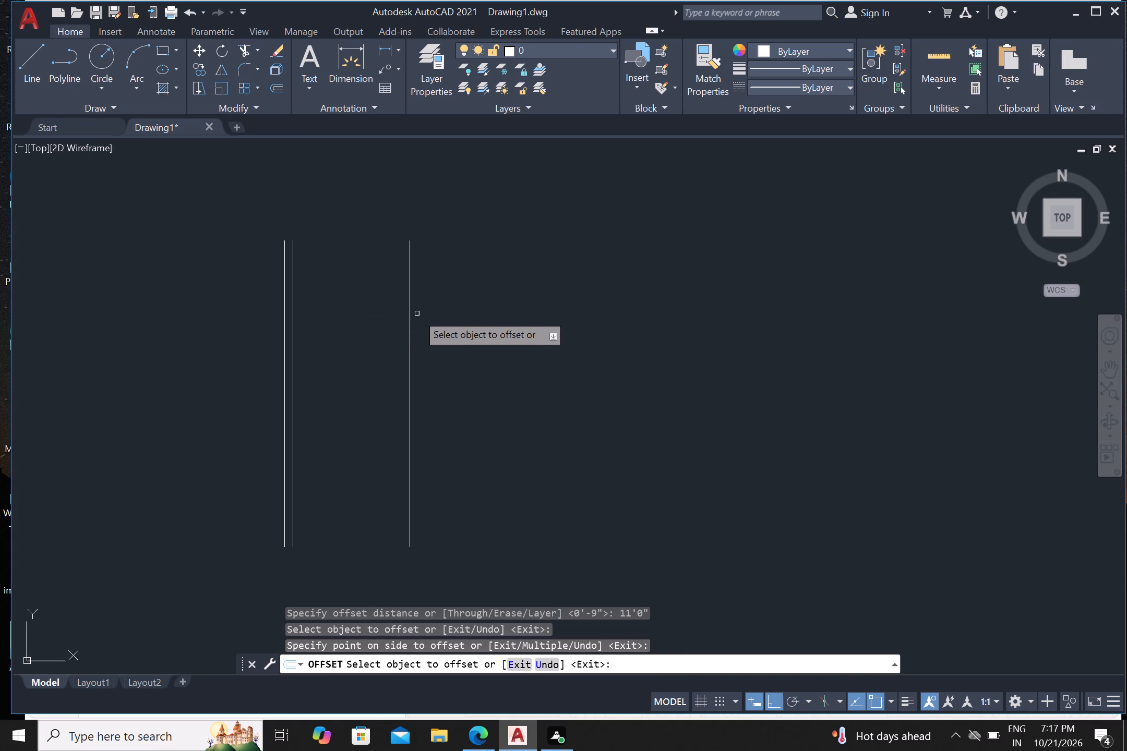
click(410, 331)
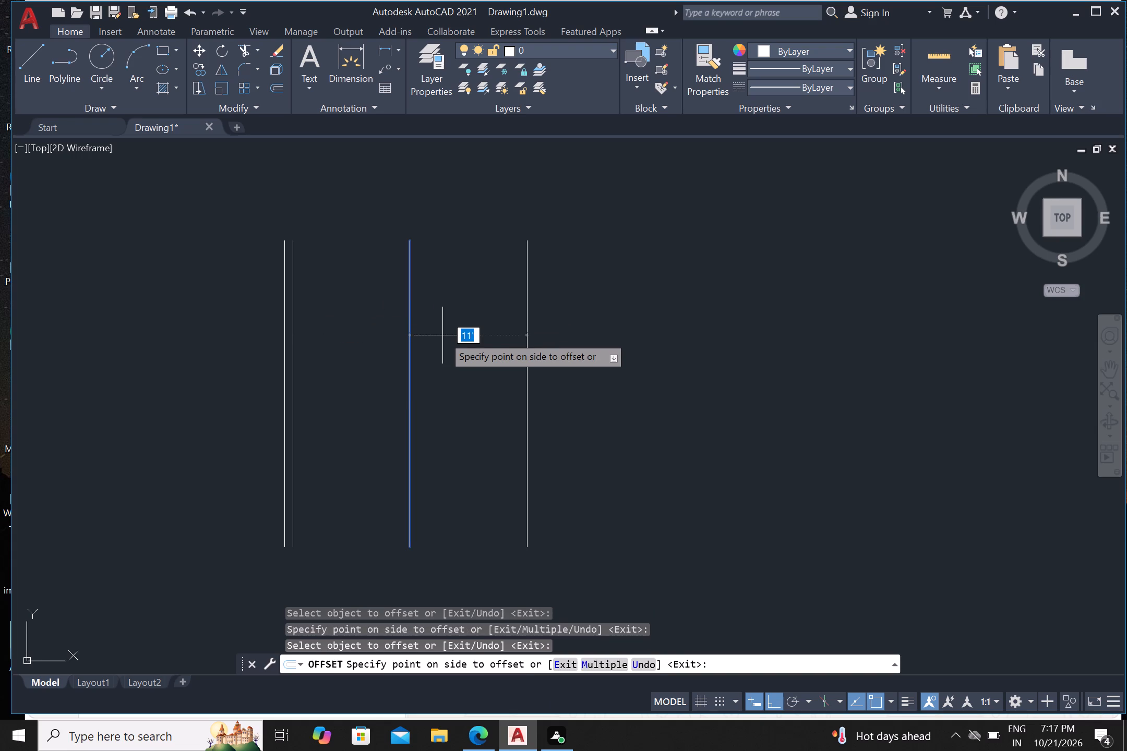
text(4.5)
key(shift+quotedbl)
key(Return)
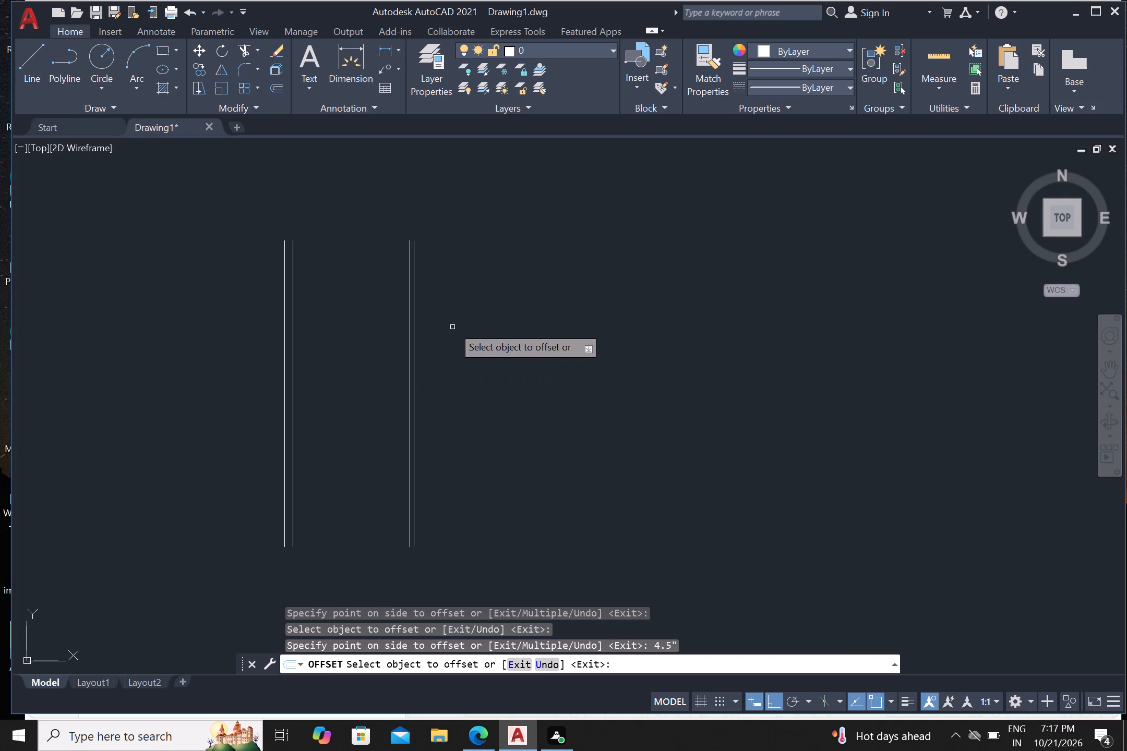
Offset the rightmost vertical line 5' to the right, then offset that new line another 4.5" to the right.
click(414, 350)
key(5)
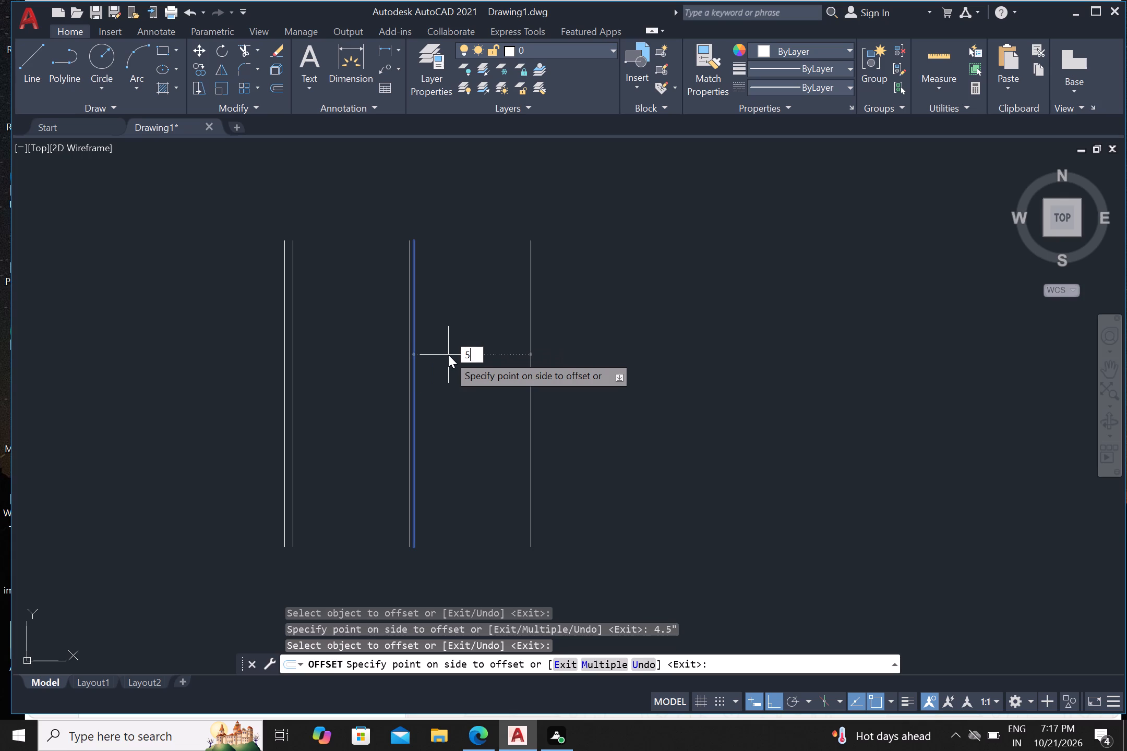
key(apostrophe)
key(Return)
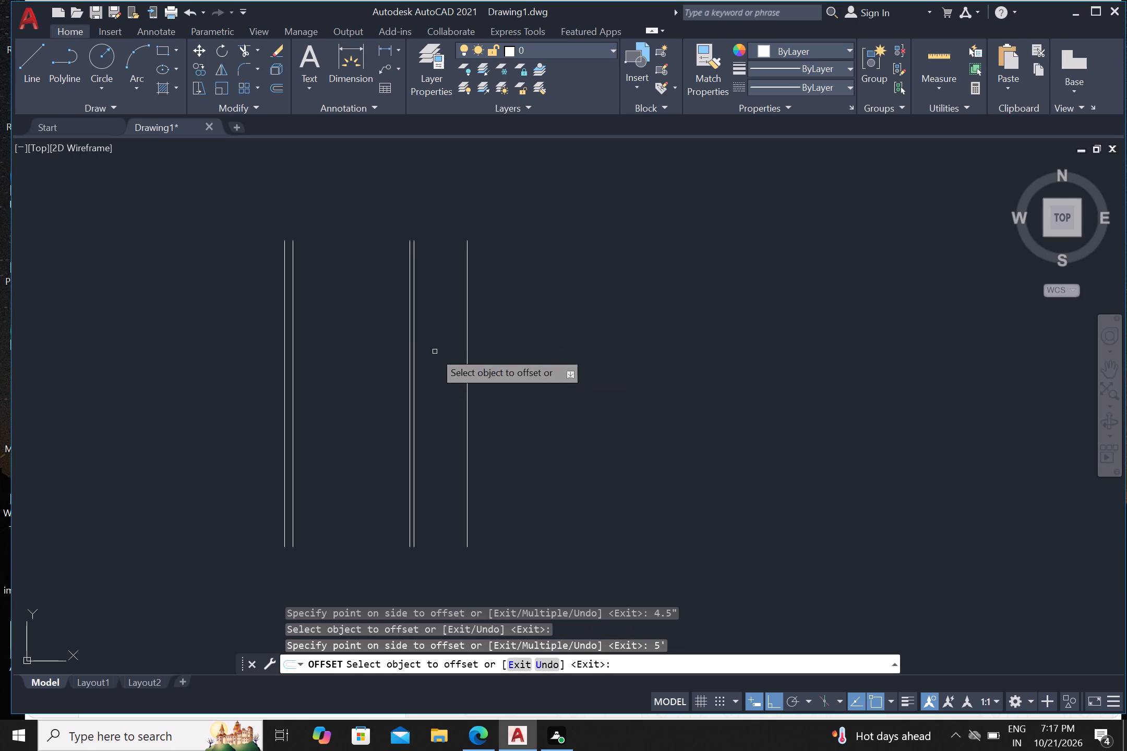
drag(467, 361, 476, 361)
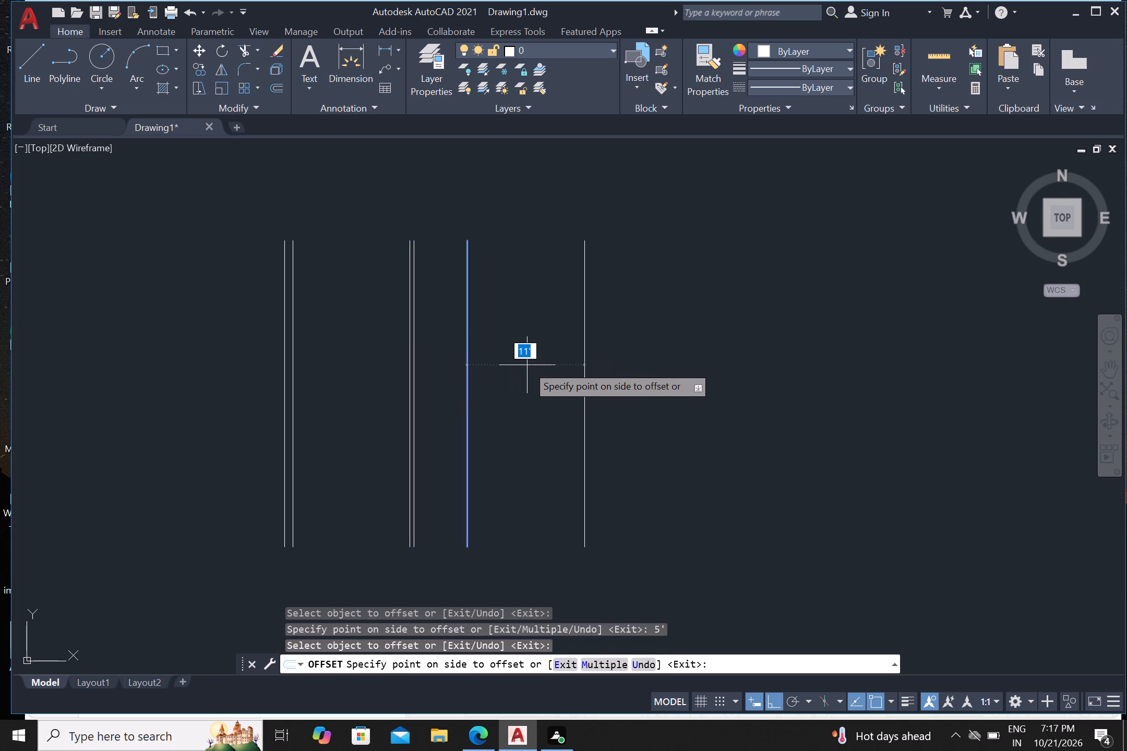
text(4.5)
key(shift+quotedbl)
key(Return)
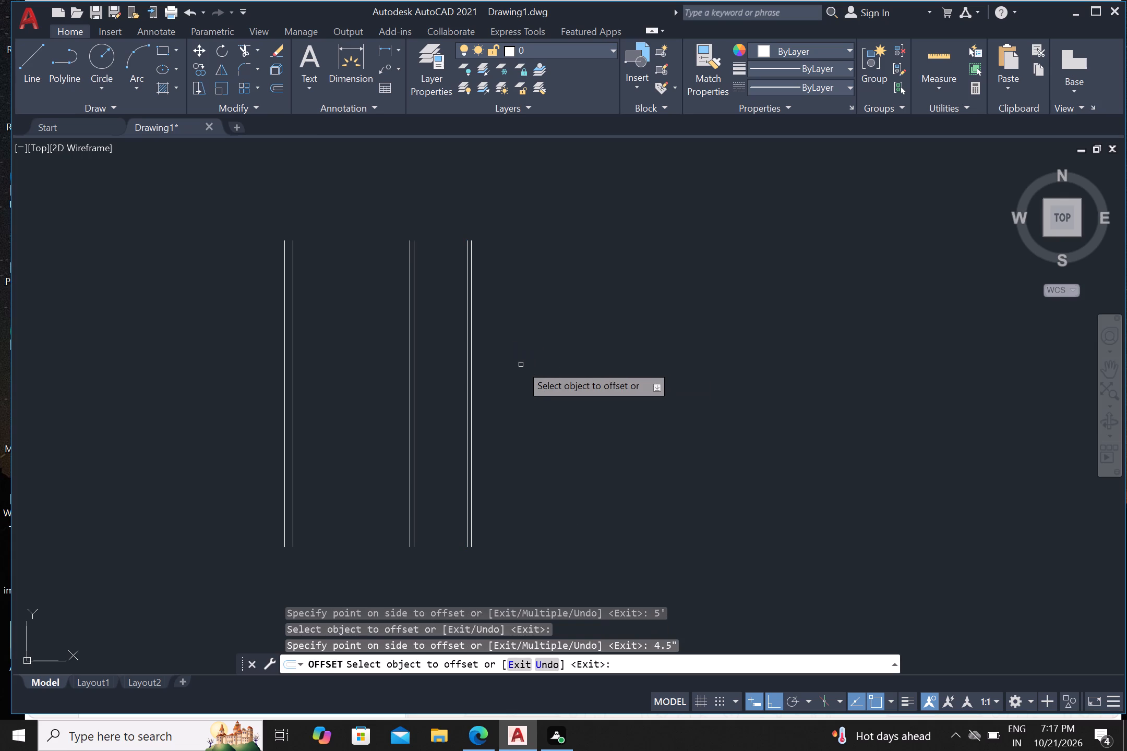
Offset the rightmost vertical line 4'6" to the right, then offset that new line another 4.5" to the right.
click(471, 395)
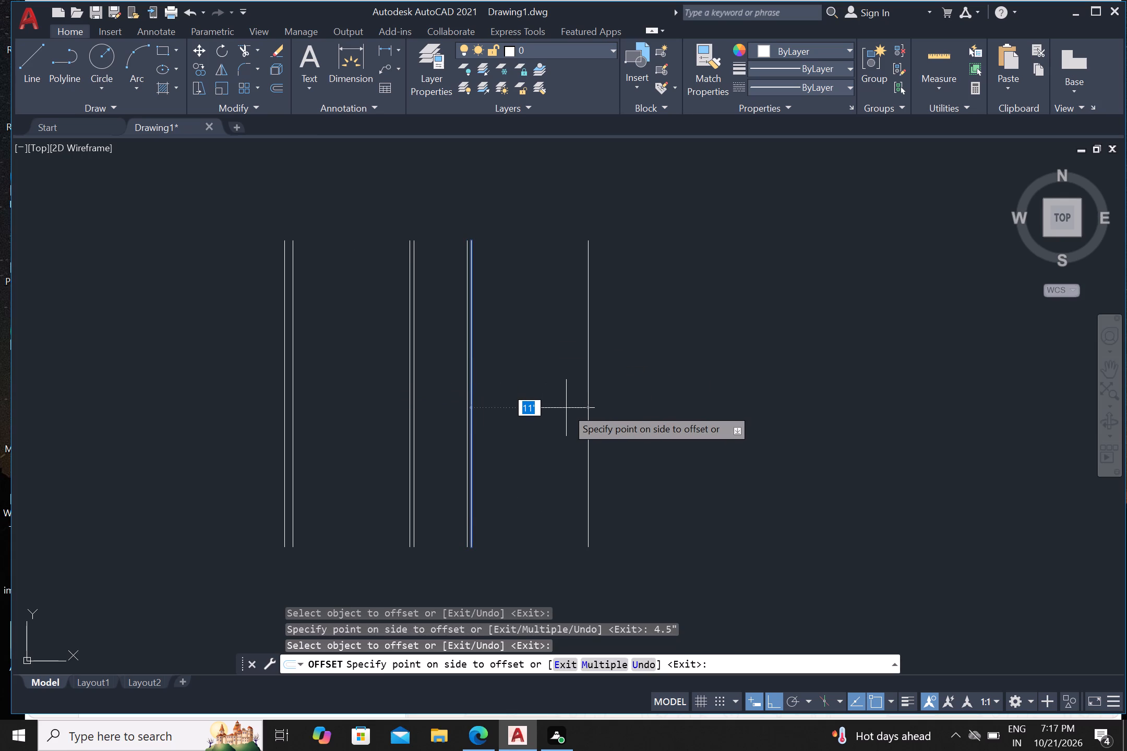
key(4)
text('6)
key(shift+quotedbl)
key(Return)
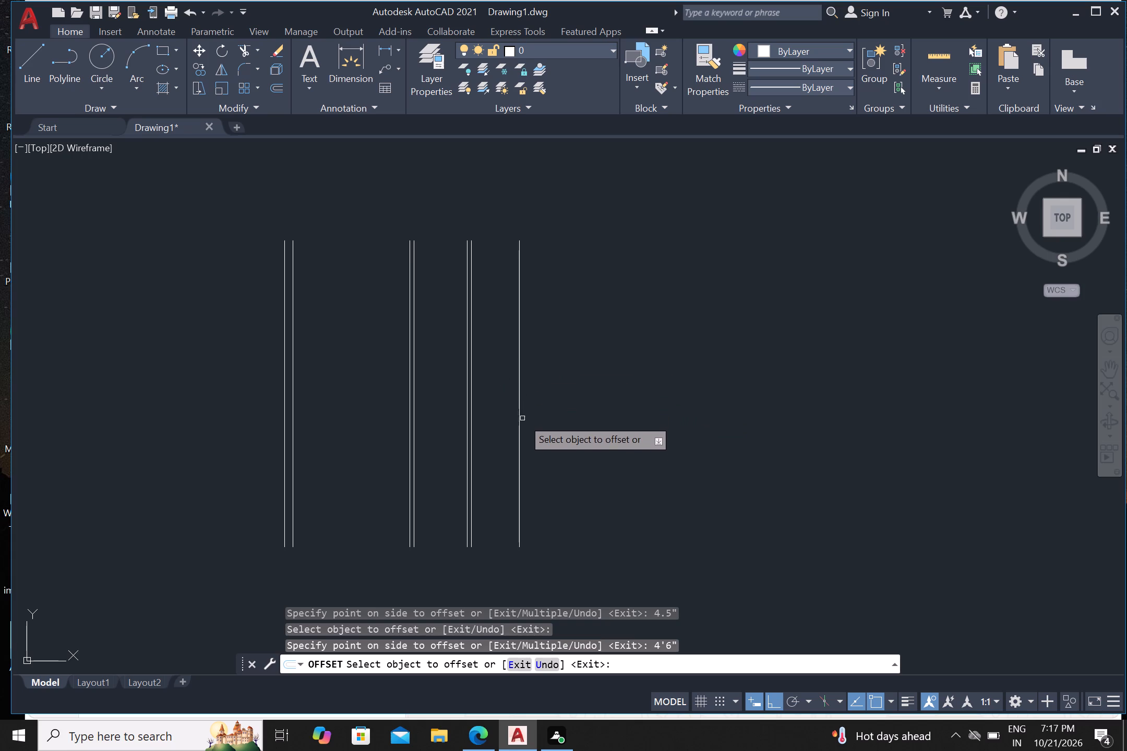
click(520, 447)
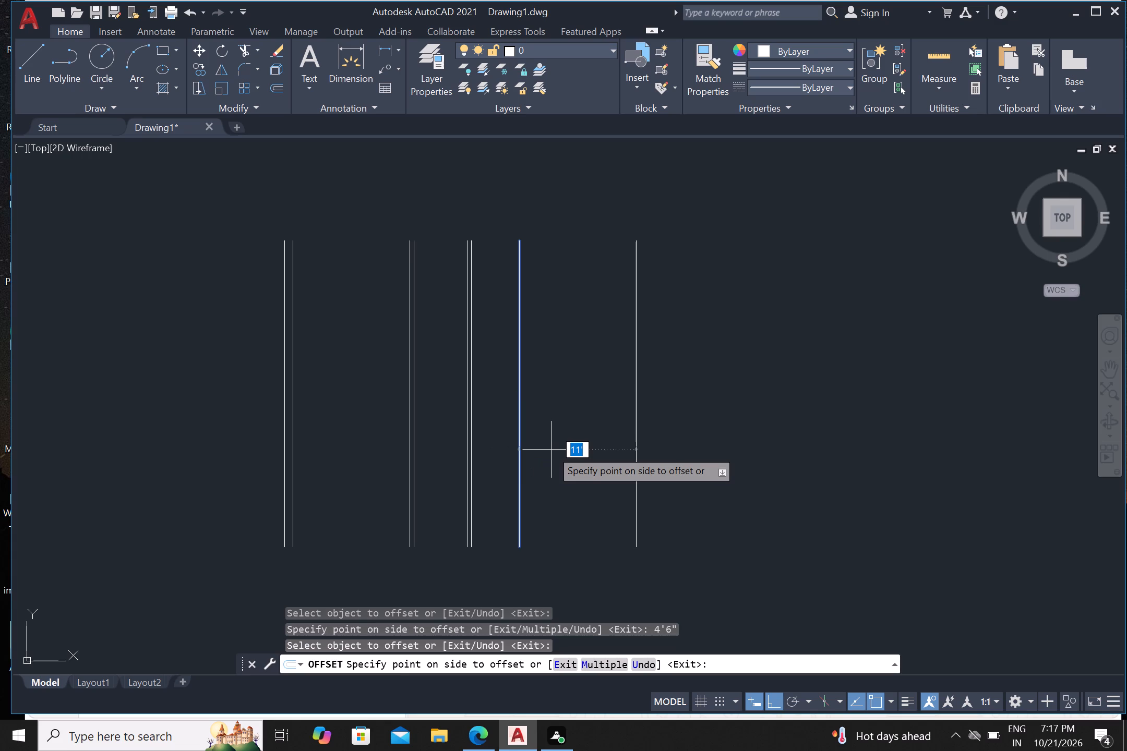
text(4.5)
key(shift+quotedbl)
key(Return)
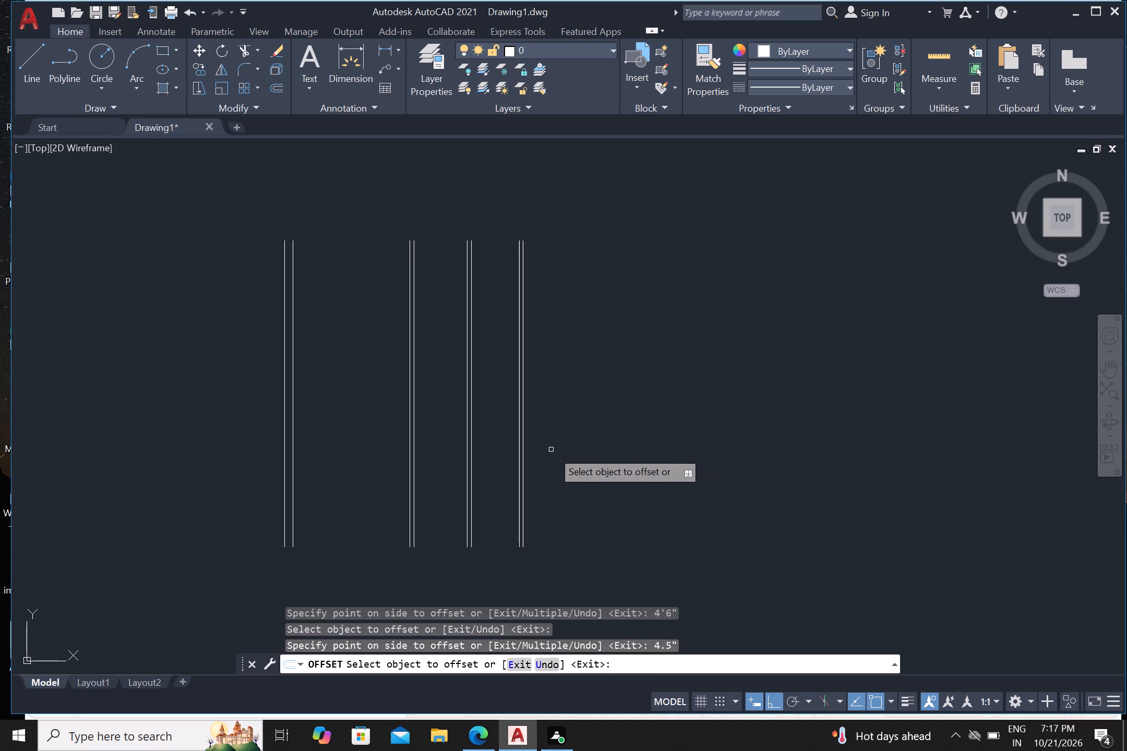
Offset the rightmost vertical line 10' to the right, then offset that new line another 9" to the right.
click(523, 426)
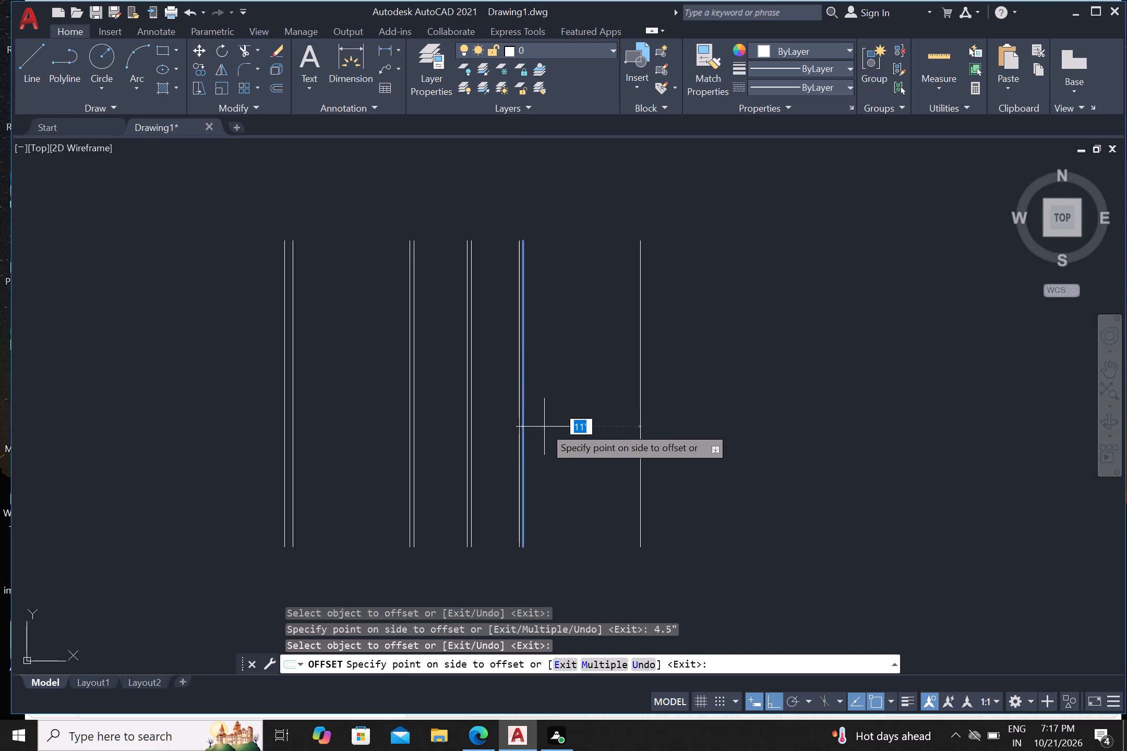
key(1)
key(0)
key(apostrophe)
key(Return)
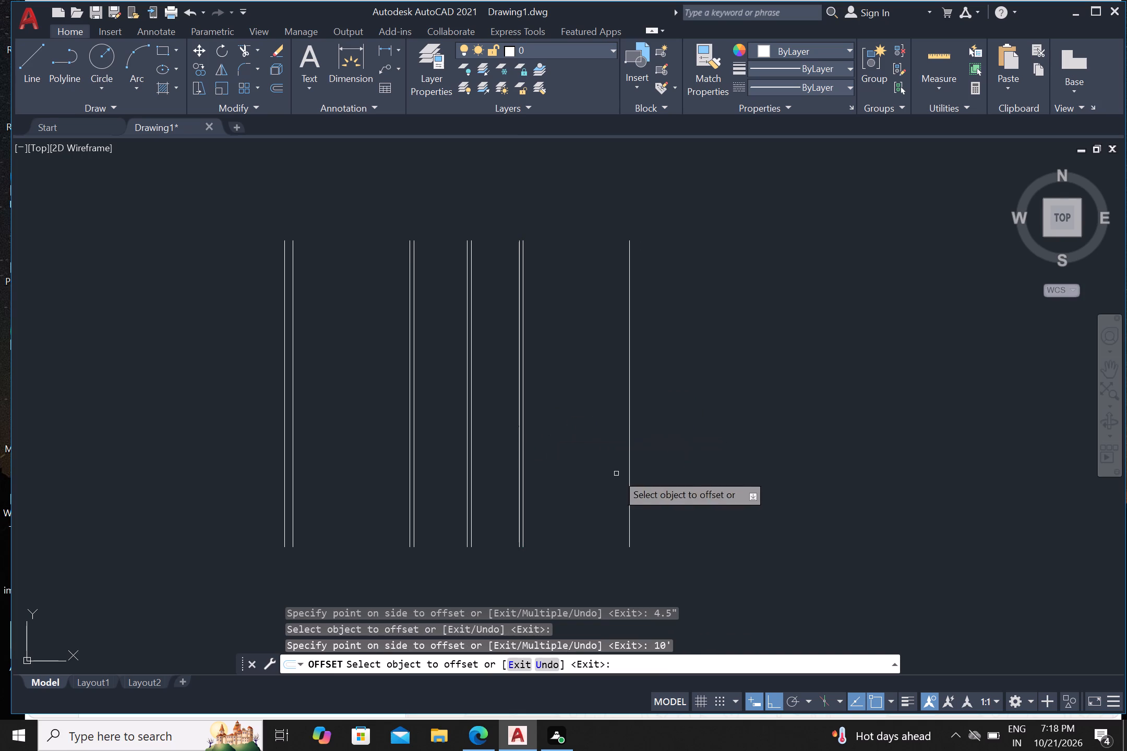
click(632, 387)
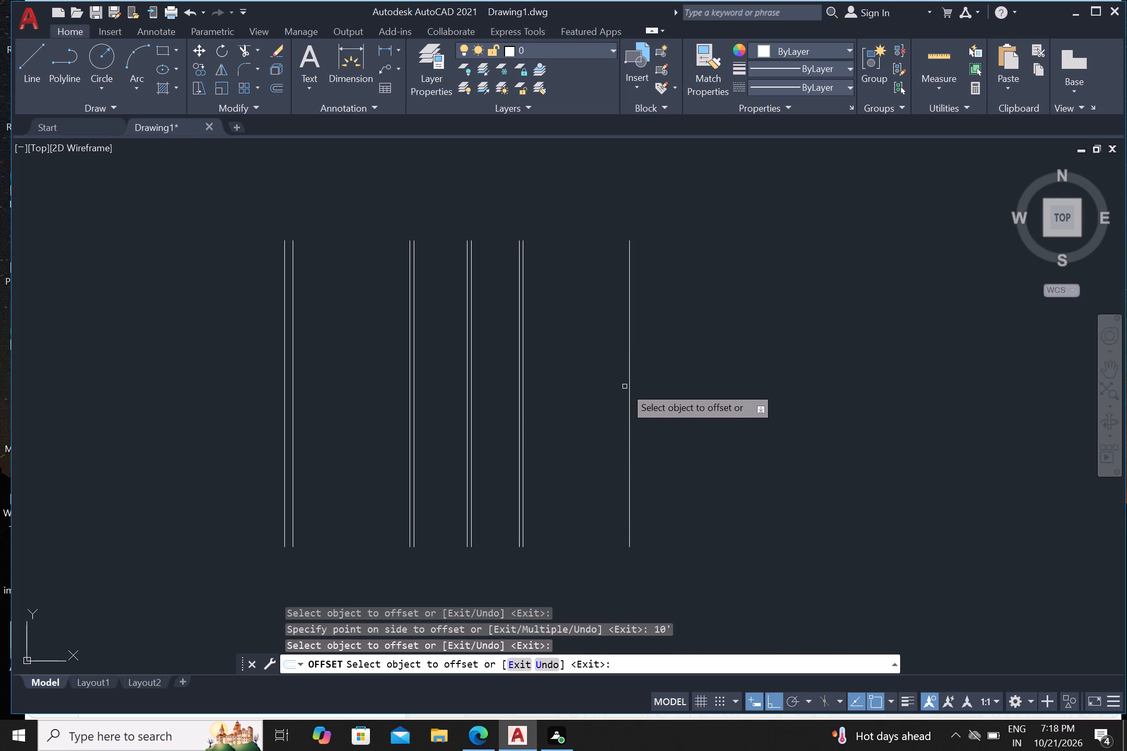
click(630, 425)
key(9)
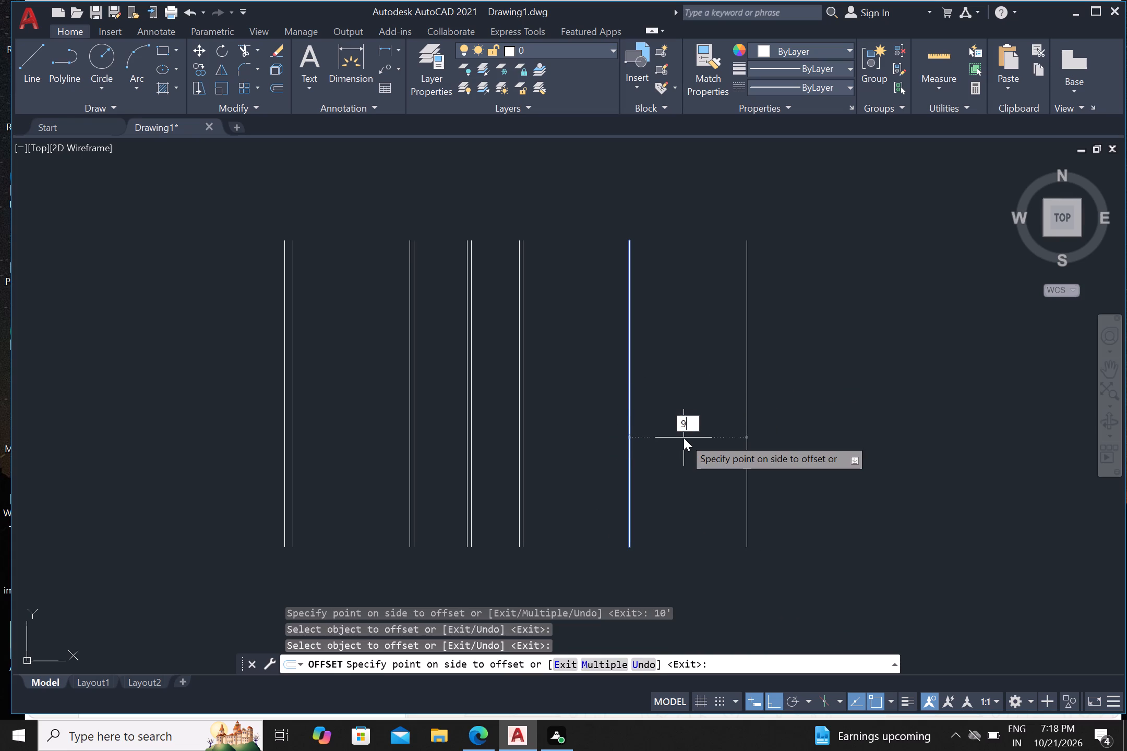
key(shift+quotedbl)
key(Return)
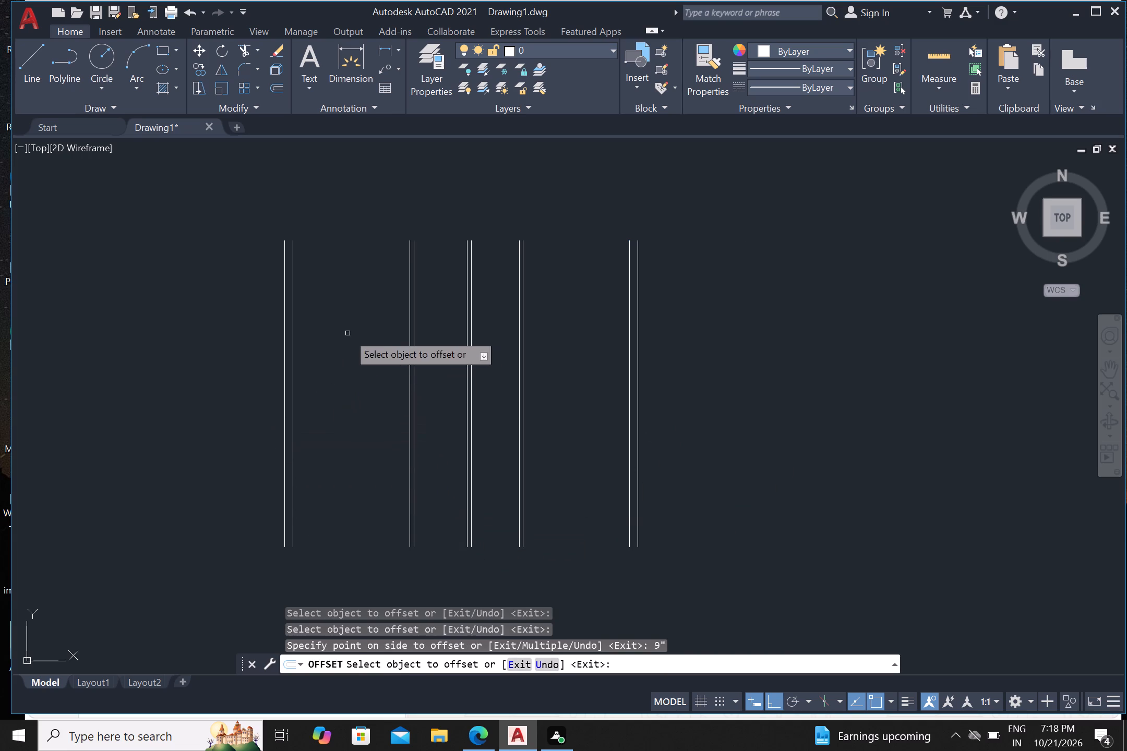
middle_drag(354, 350, 375, 395)
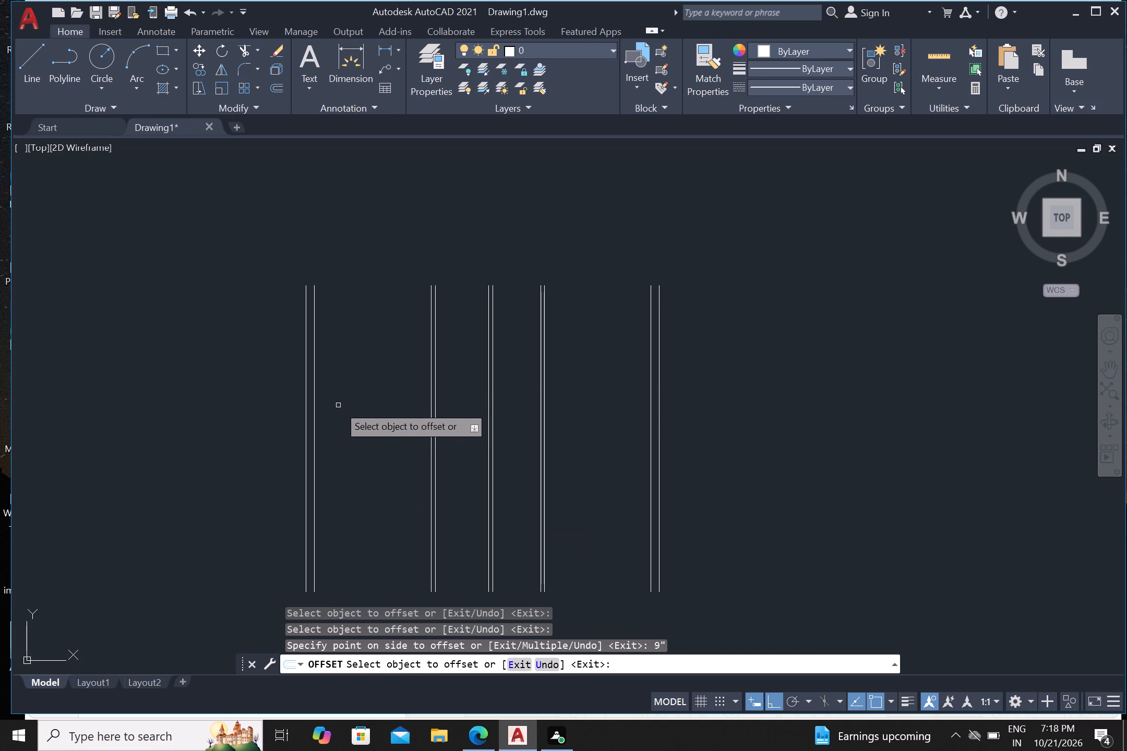
Draw a horizontal line joining the top ends of the leftmost and rightmost vertical wall lines.
key(Escape)
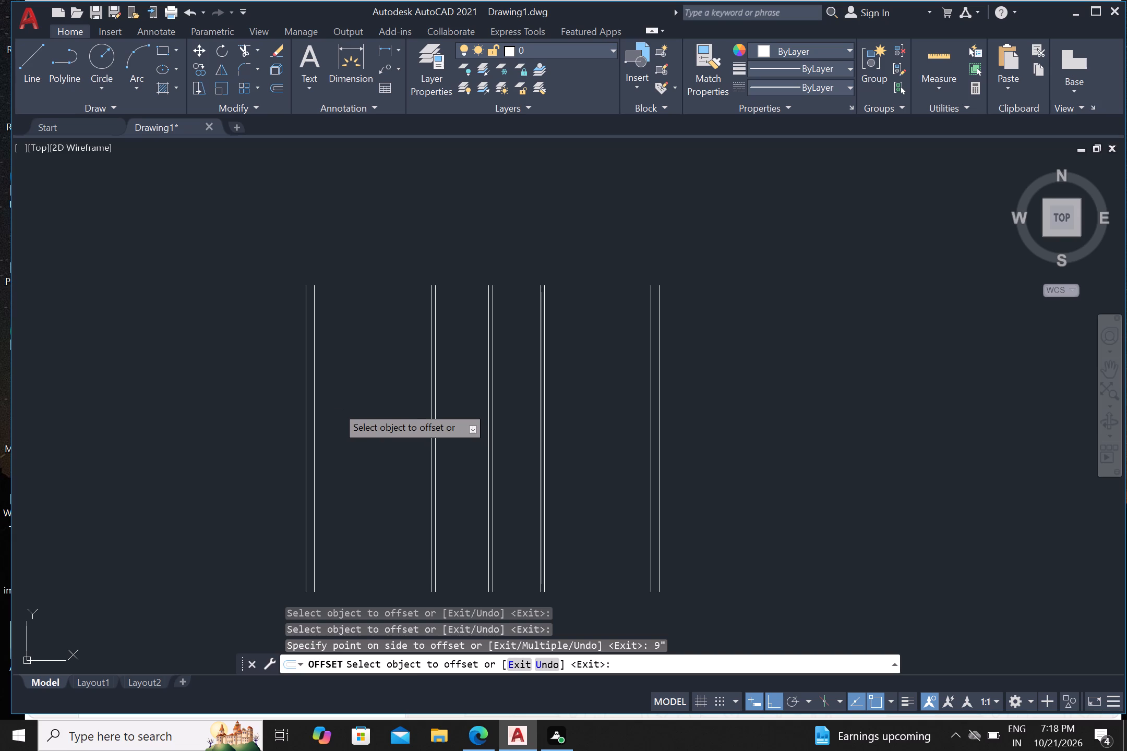
key(l)
key(Return)
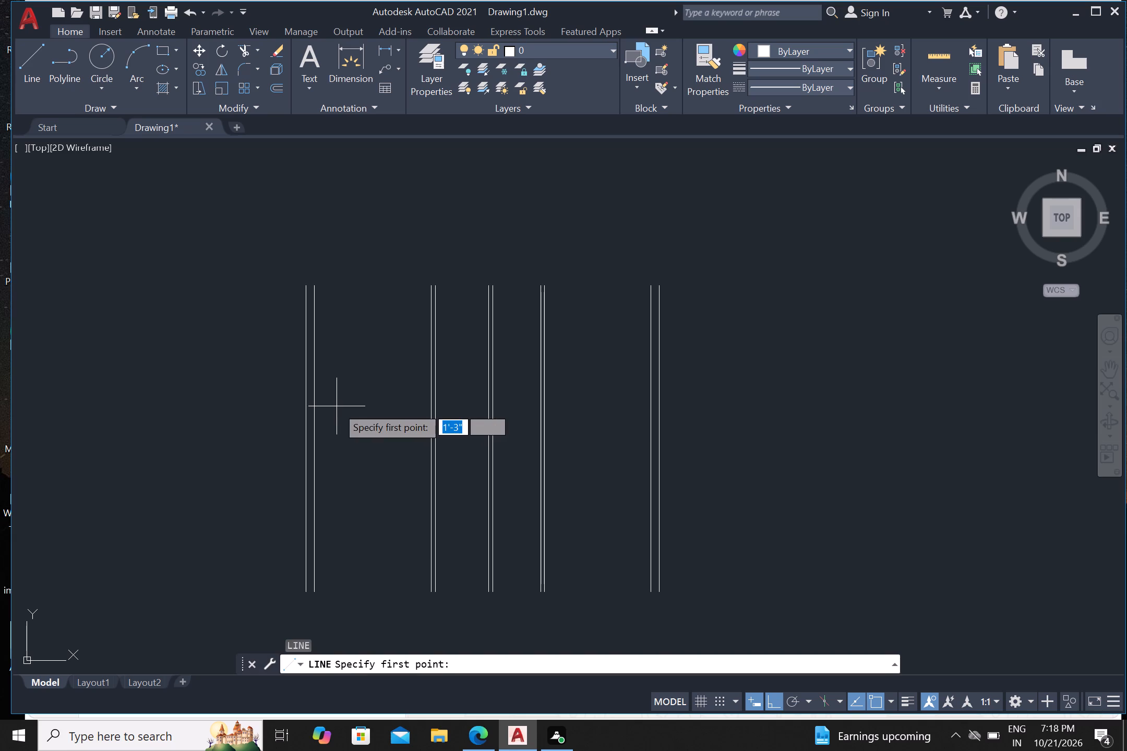
click(307, 285)
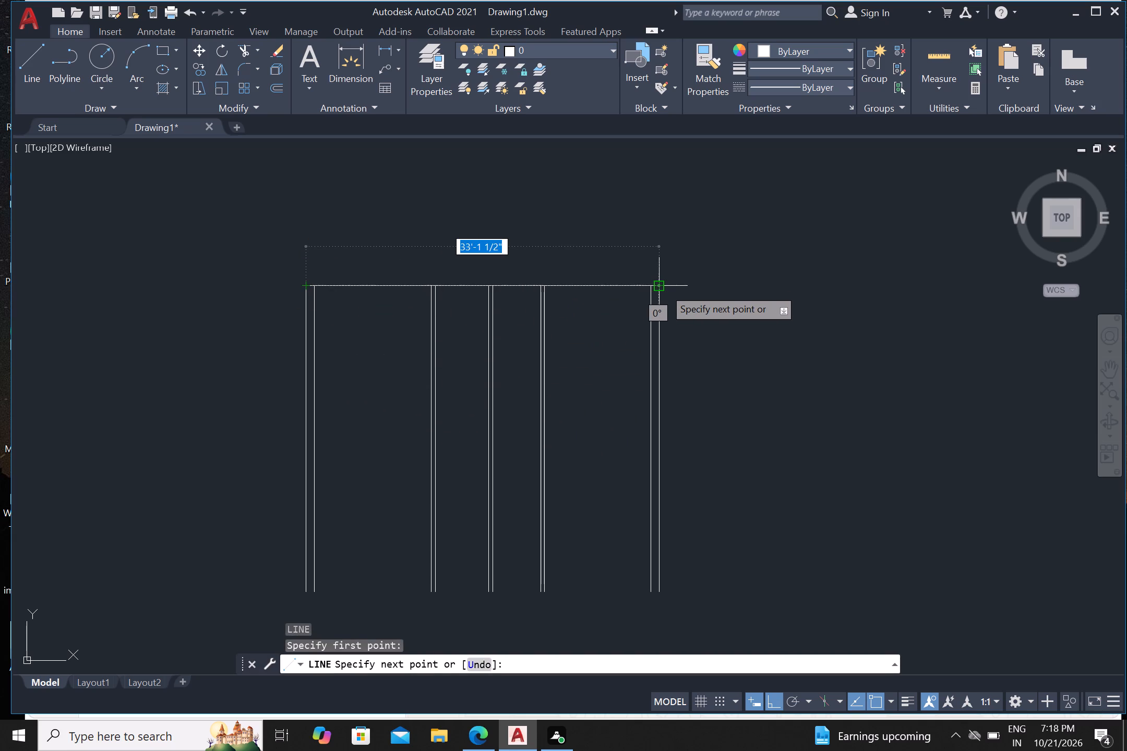
click(664, 288)
key(Escape)
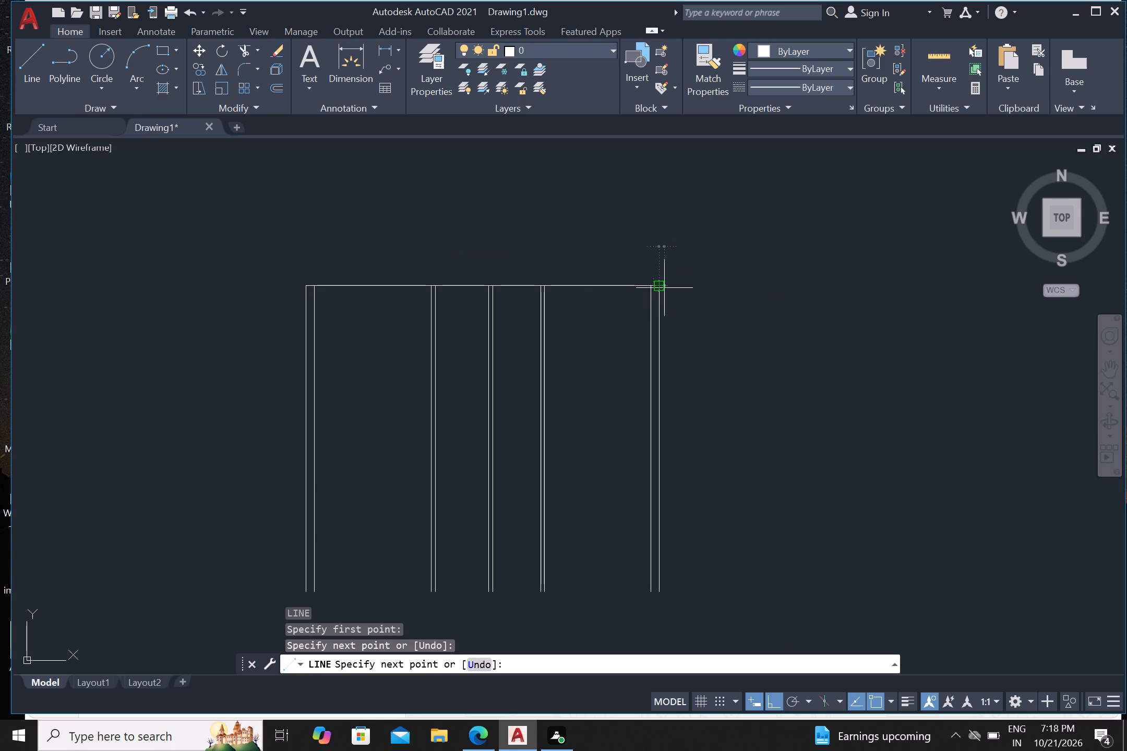
Offset the top horizontal line 9" downward to form the top outer wall.
scroll(813, 401, down, 1)
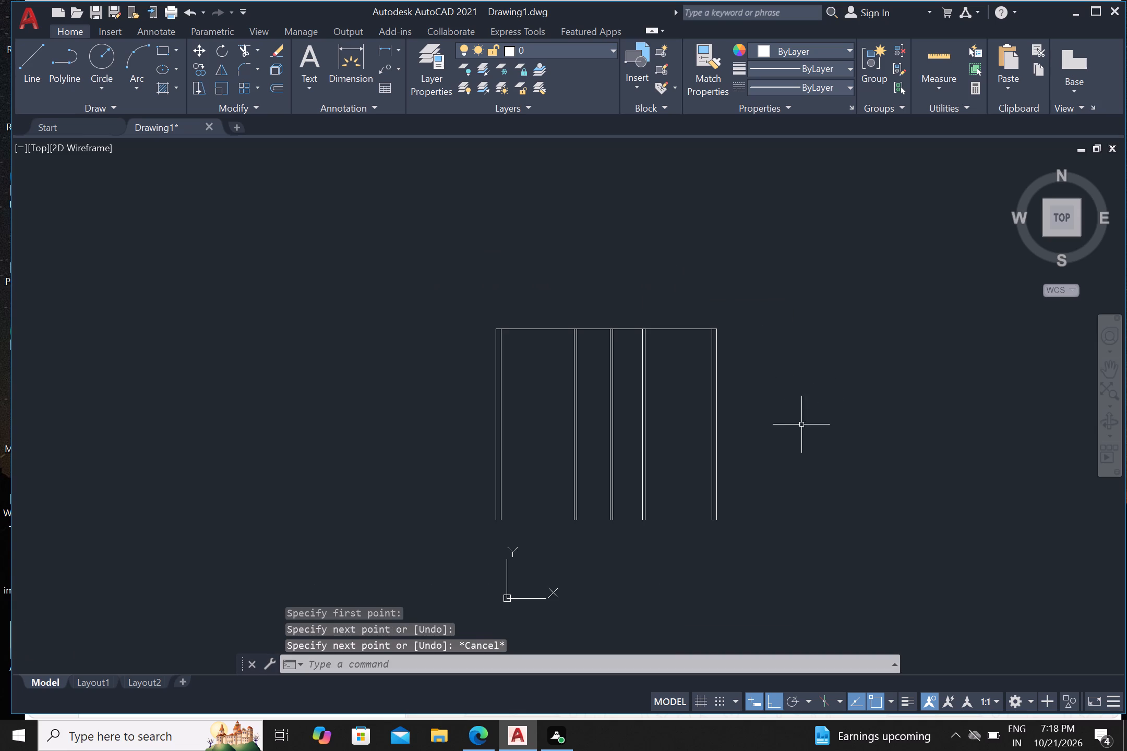
scroll(766, 459, up, 1)
middle_drag(765, 460, 773, 439)
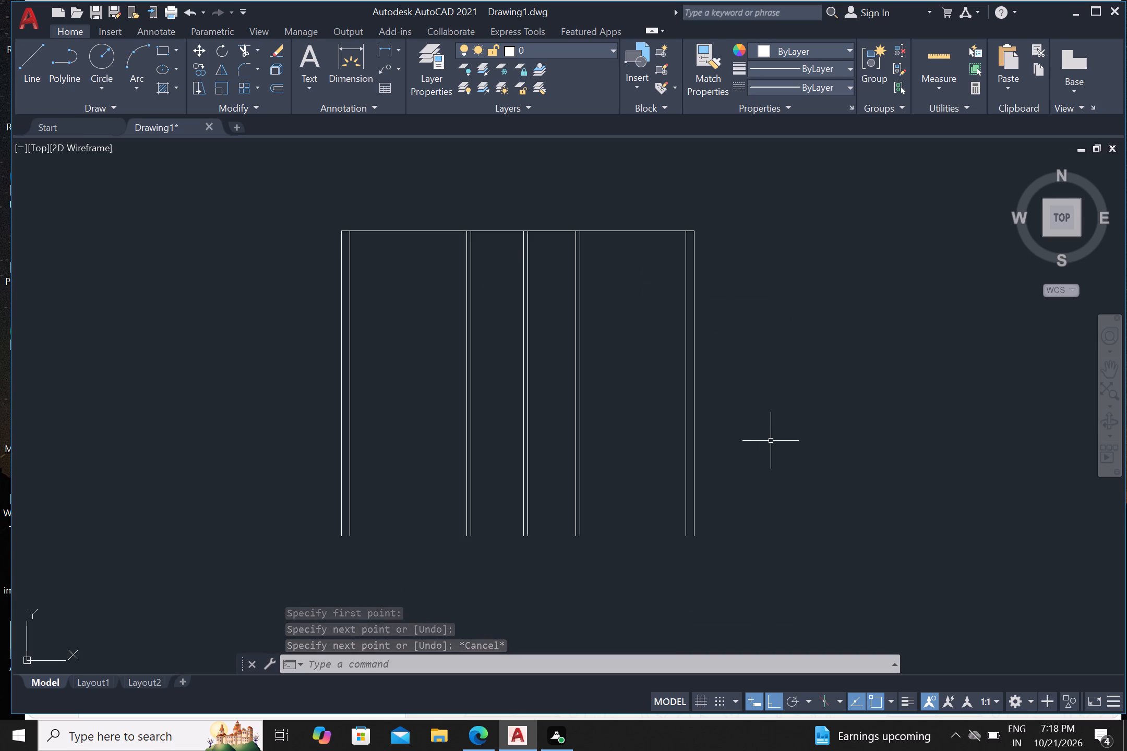
key(Escape)
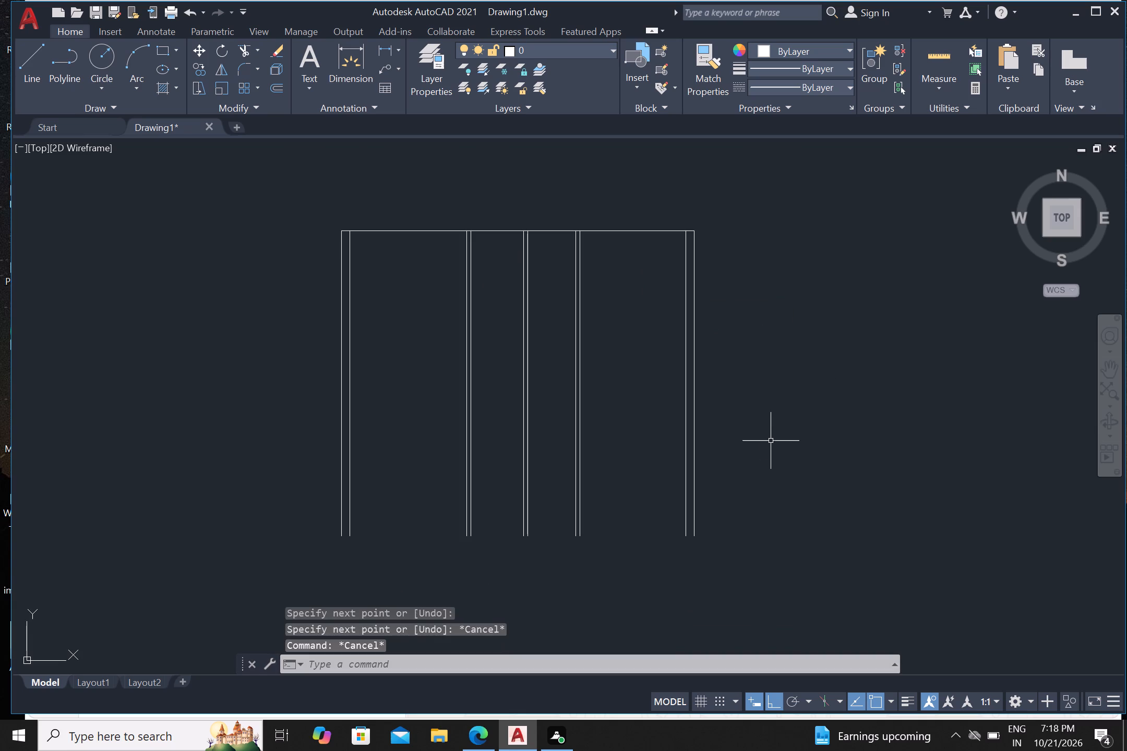
key(o)
key(Return)
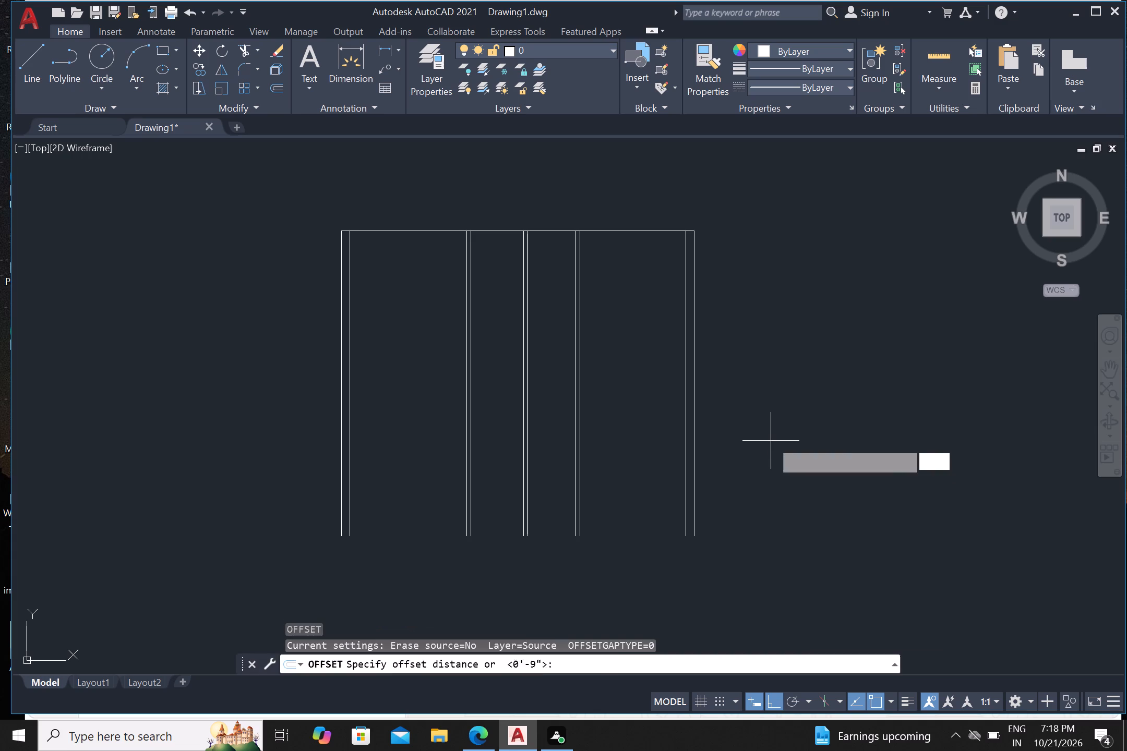
key(9)
key(shift+quotedbl)
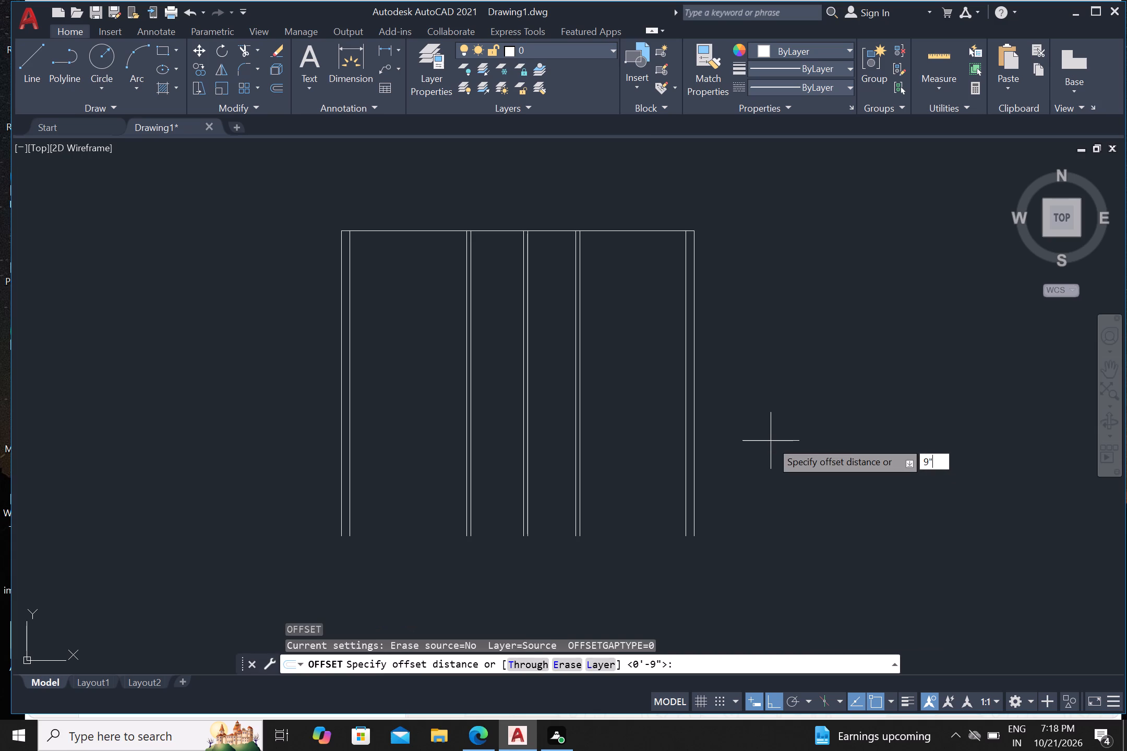
key(Return)
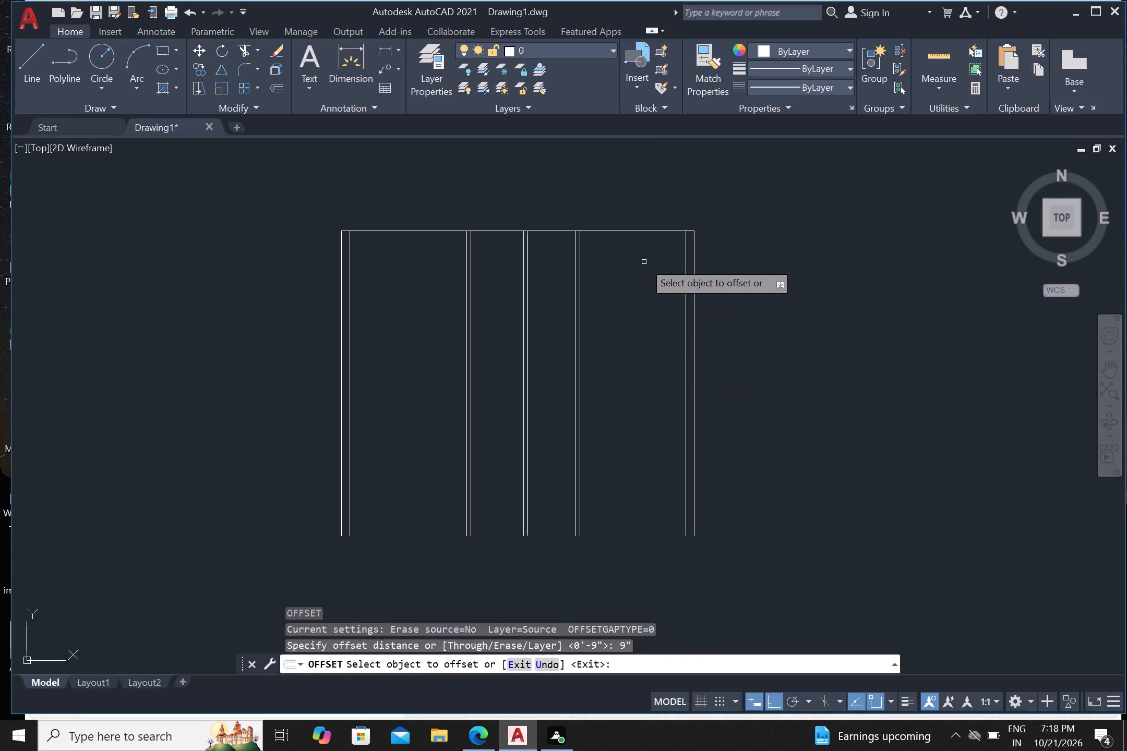
click(641, 232)
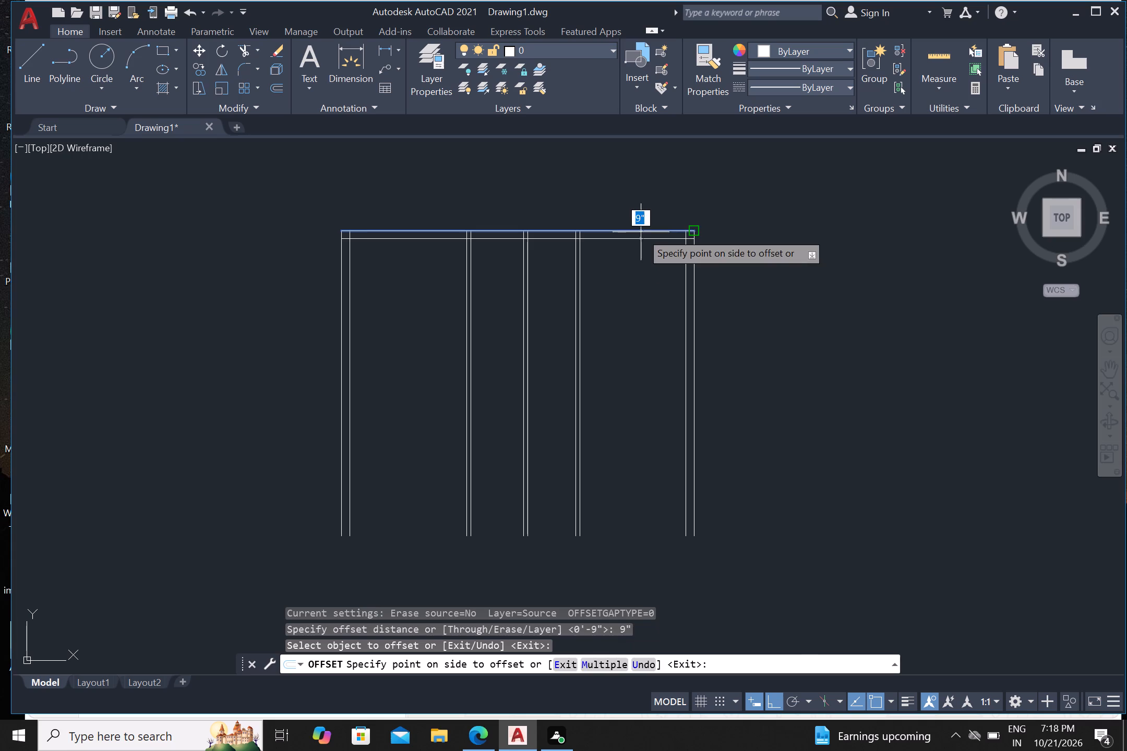
drag(654, 299, 656, 306)
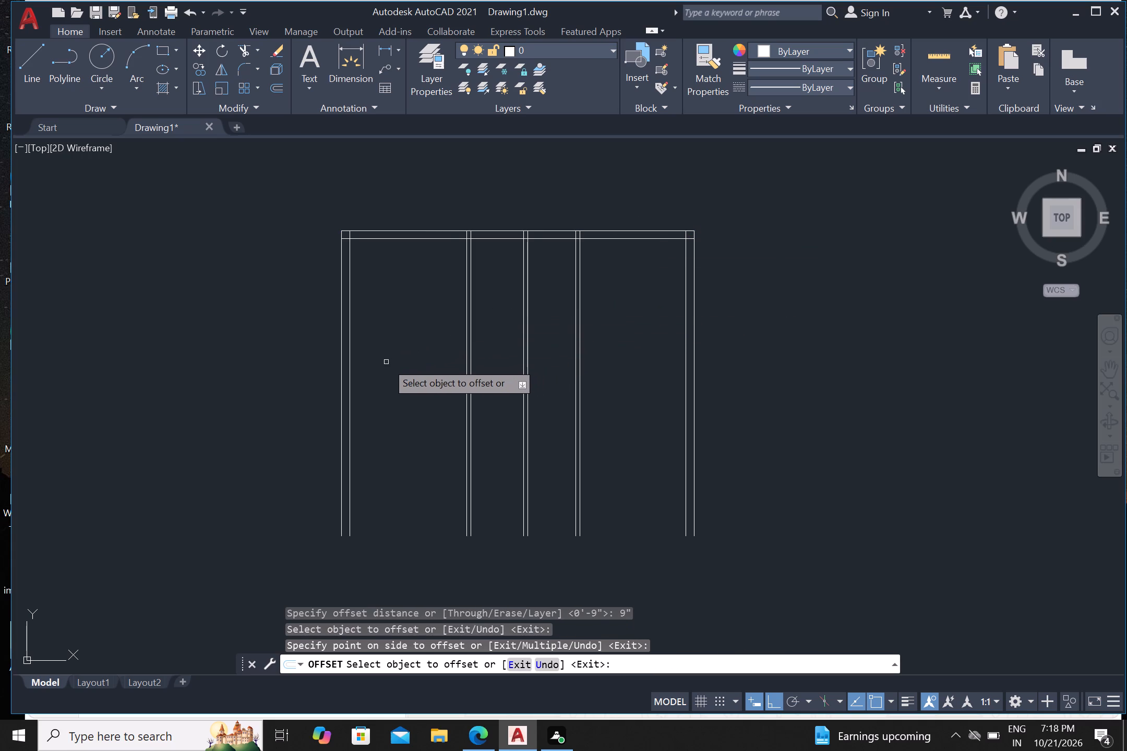
Offset the lower line of the top wall 12' downward, then offset that new line another 9" downward.
click(425, 239)
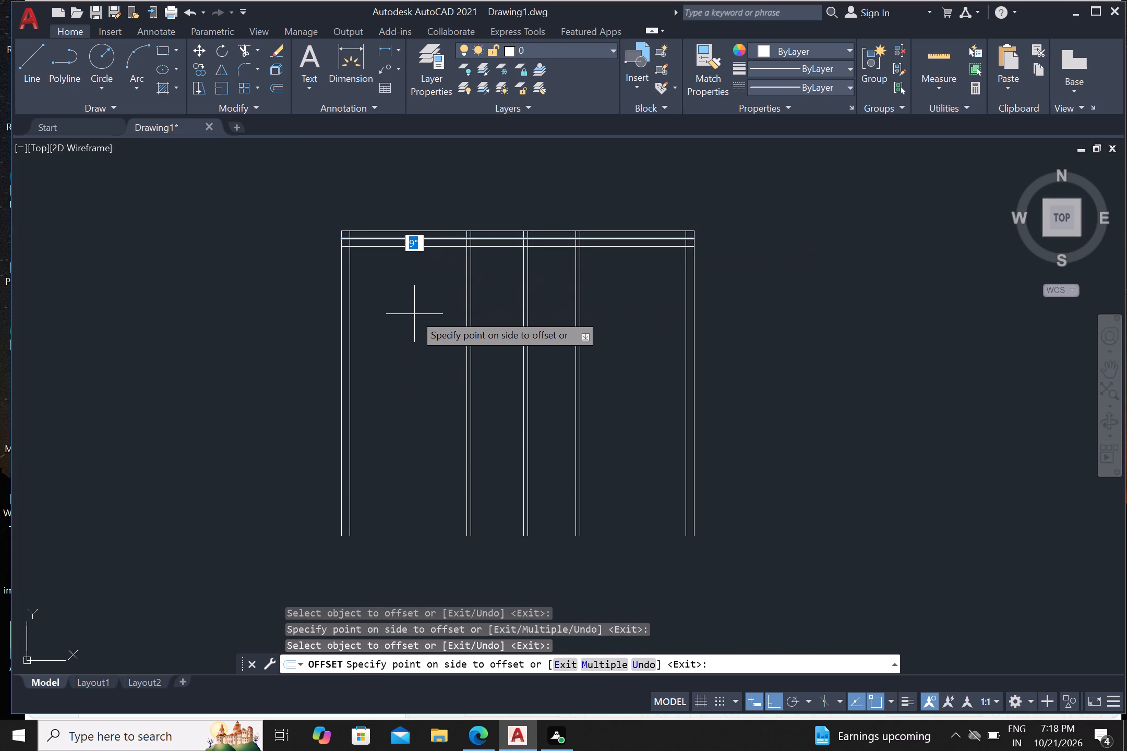
text(12)
key(apostrophe)
key(Return)
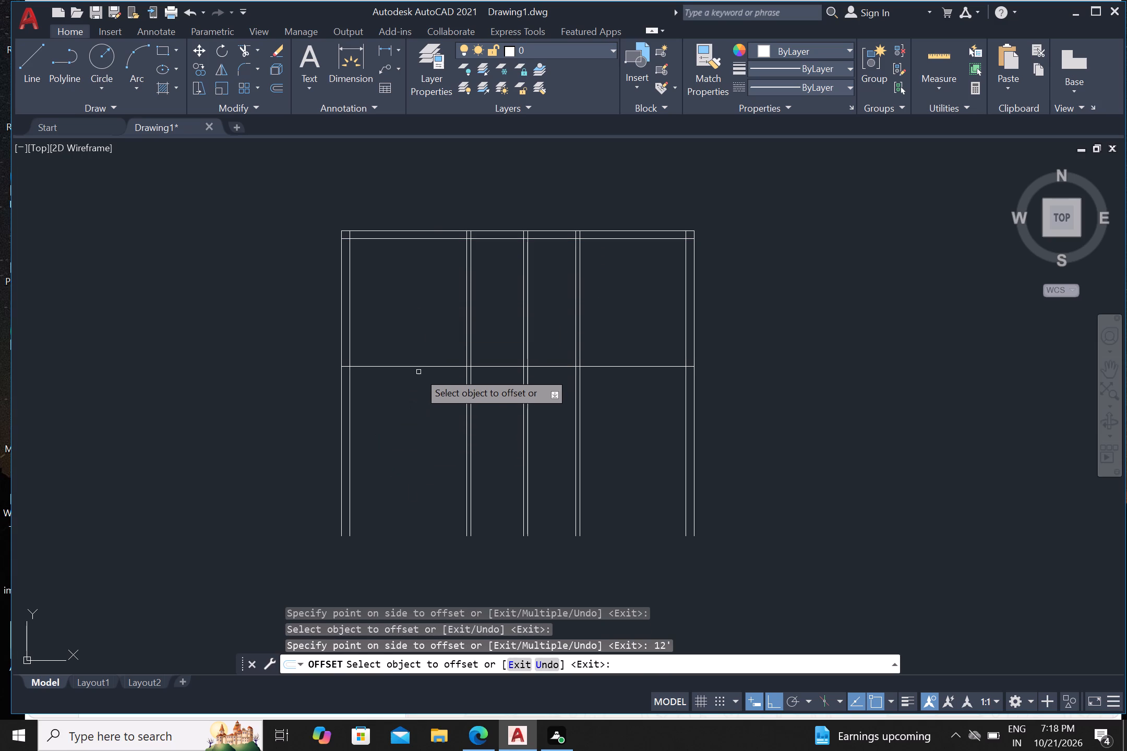
drag(422, 367, 422, 386)
click(429, 430)
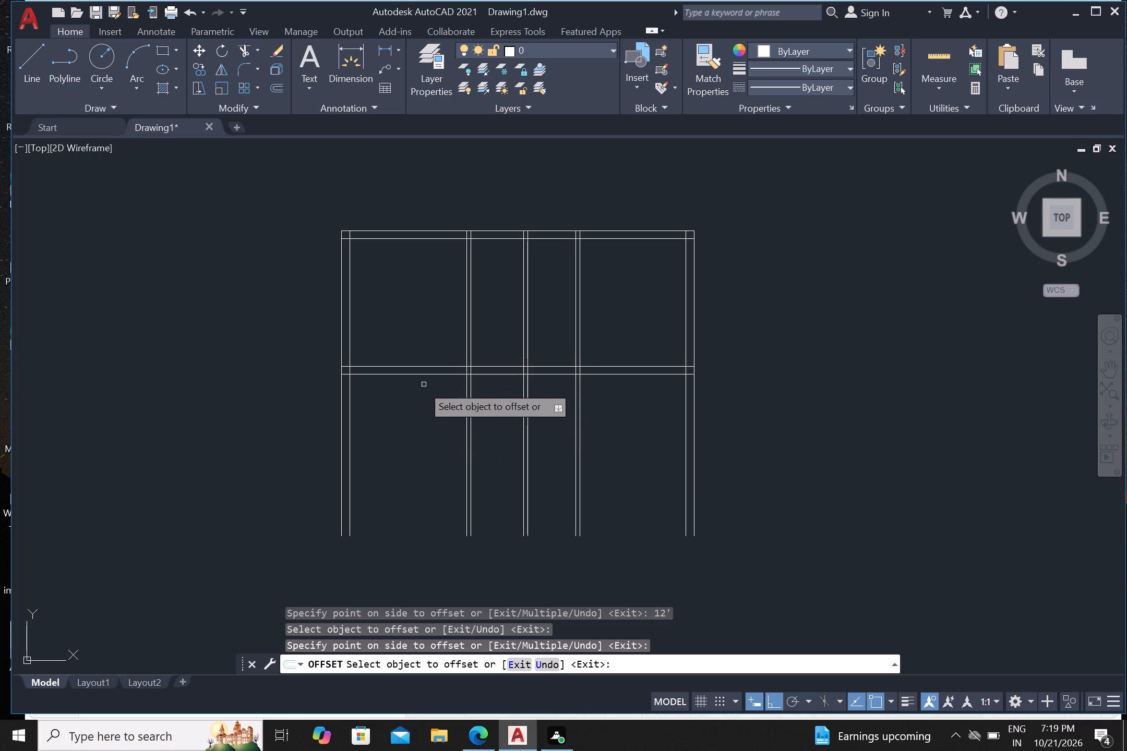
Offset the lower line of the middle wall pair 11' downward, then offset that new line another 9" downward.
click(409, 375)
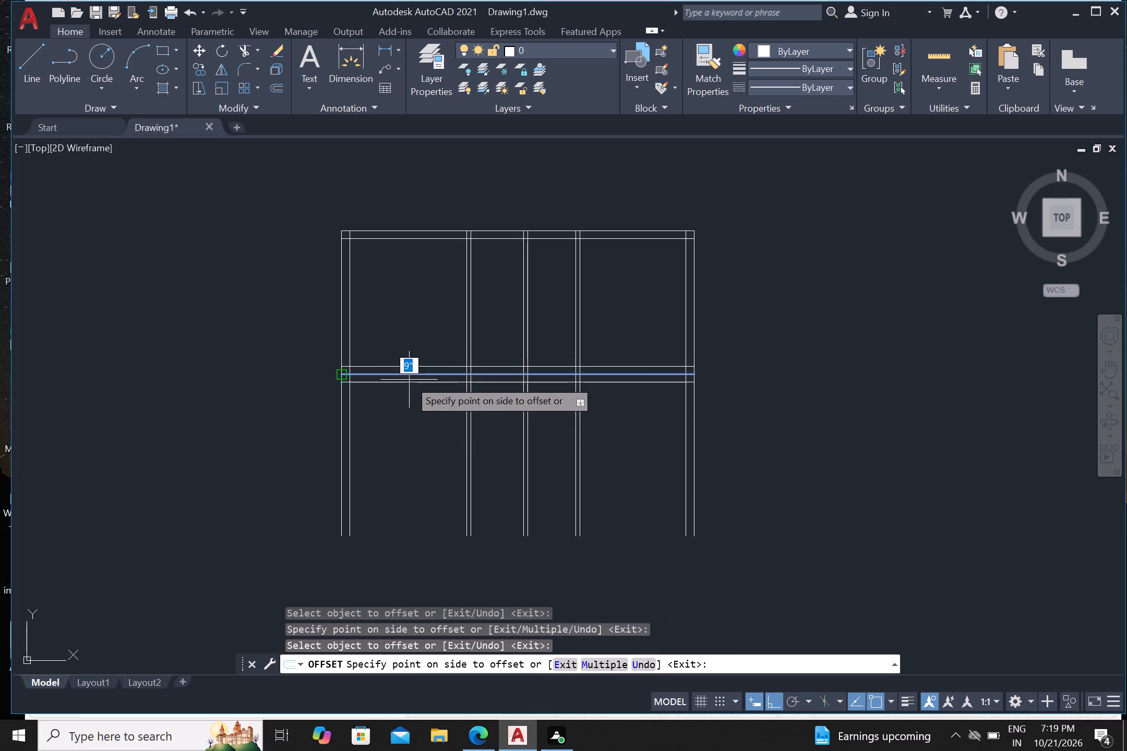
text(11)
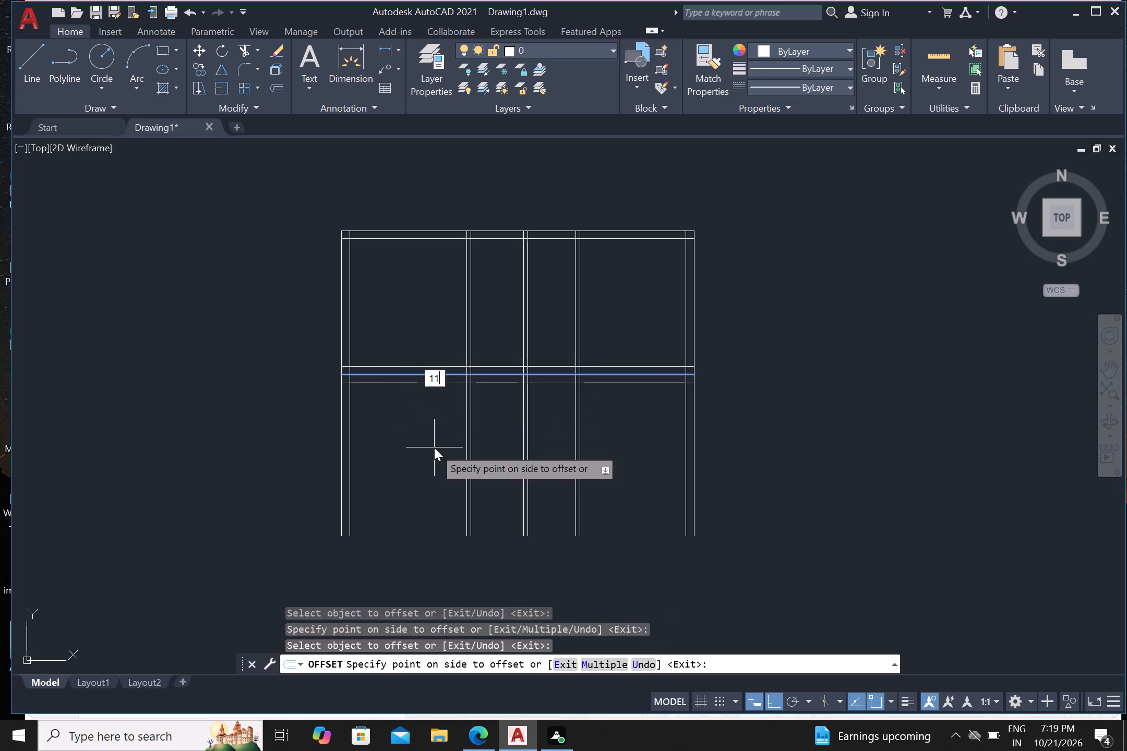
key(apostrophe)
key(Return)
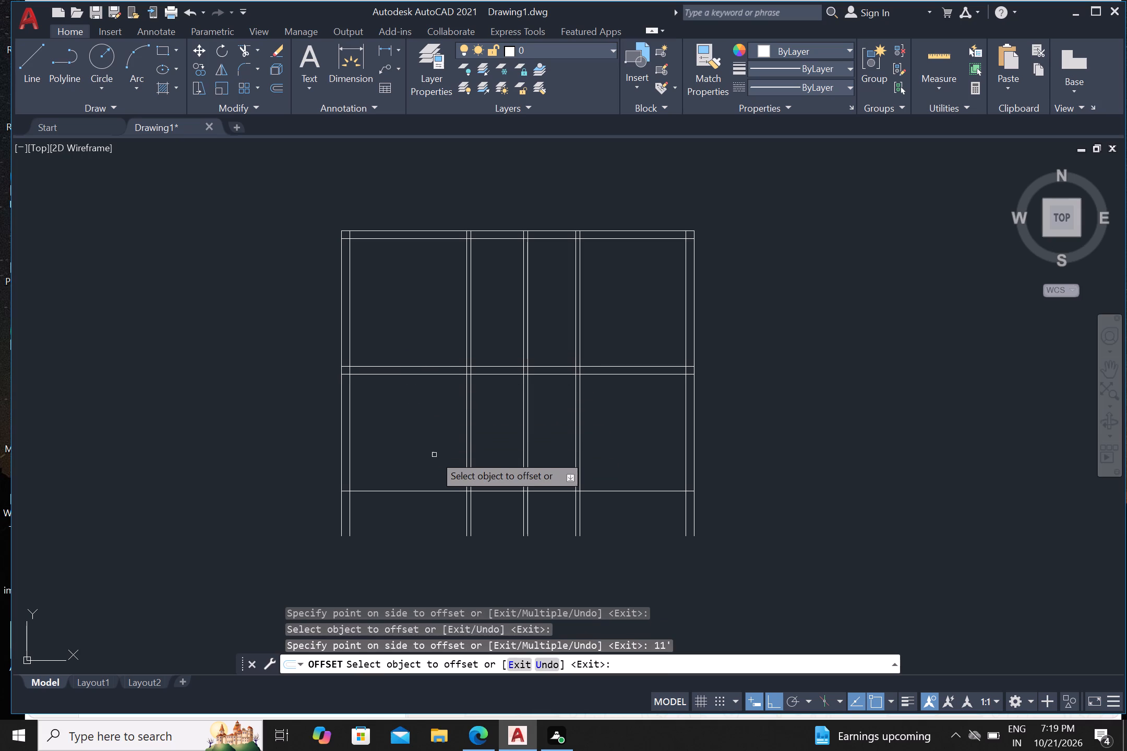
middle_drag(417, 566, 450, 423)
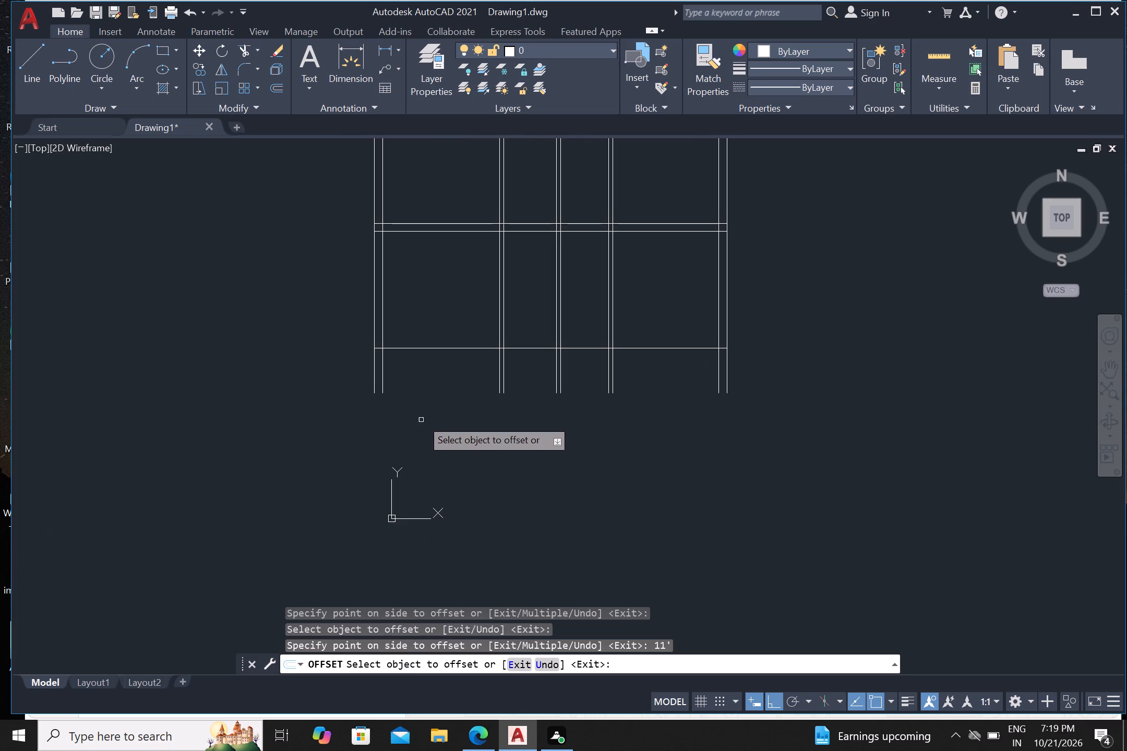
click(424, 347)
click(427, 405)
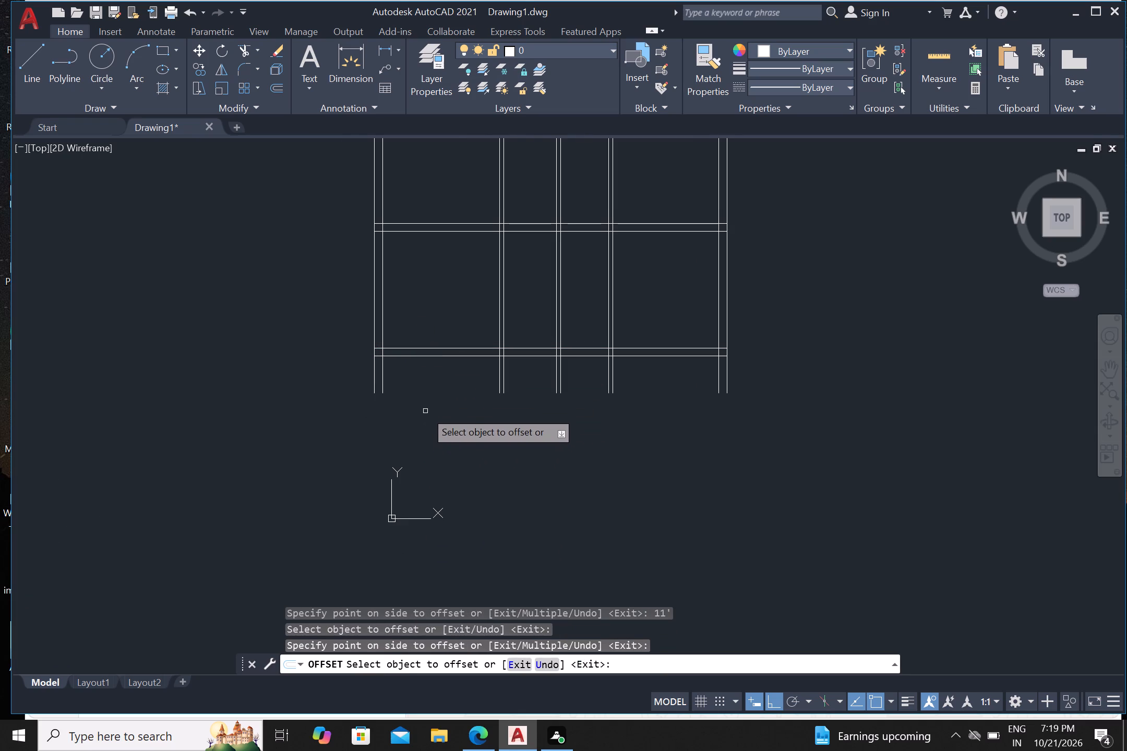
Offset the lowest horizontal line 12'10" downward, below the ends of the vertical lines.
click(437, 356)
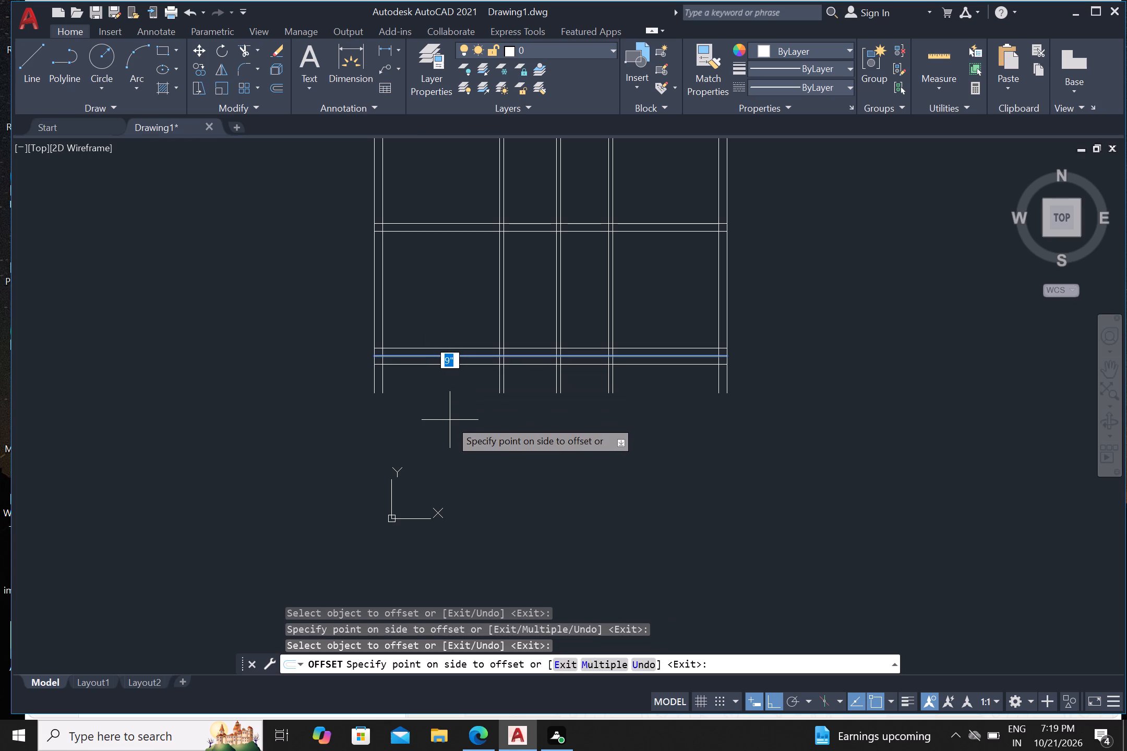
text(12)
text('1)
key(0)
key(shift+quotedbl)
key(Return)
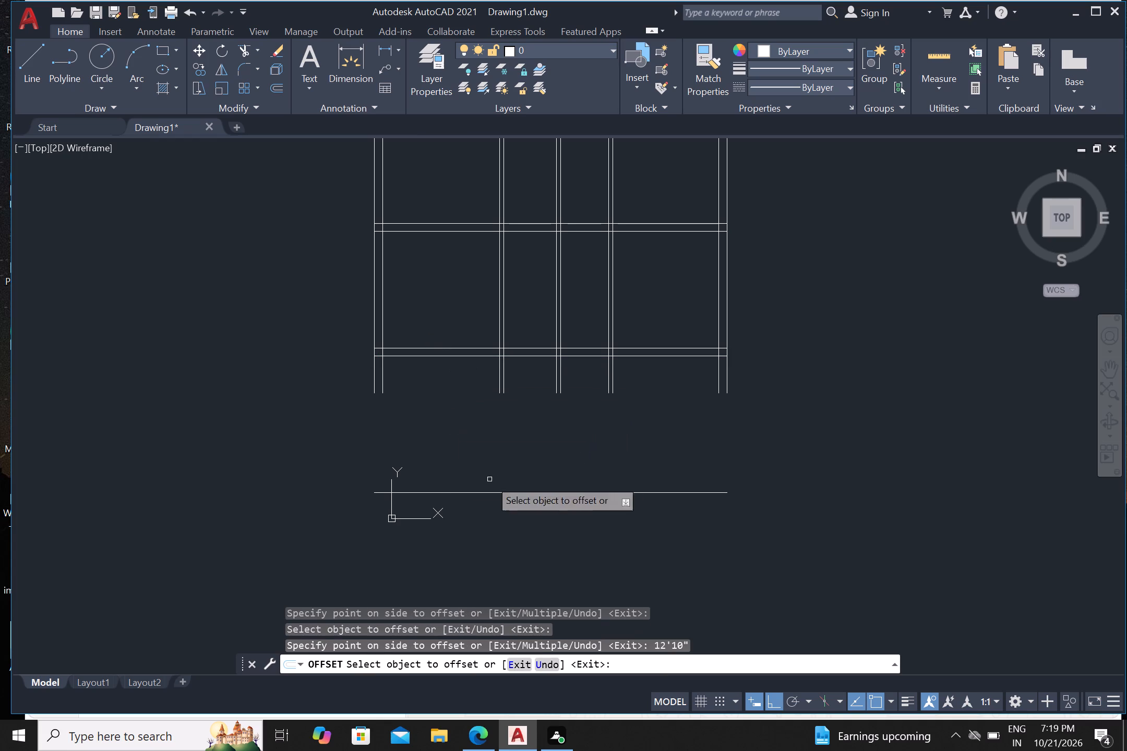
middle_drag(478, 535, 554, 550)
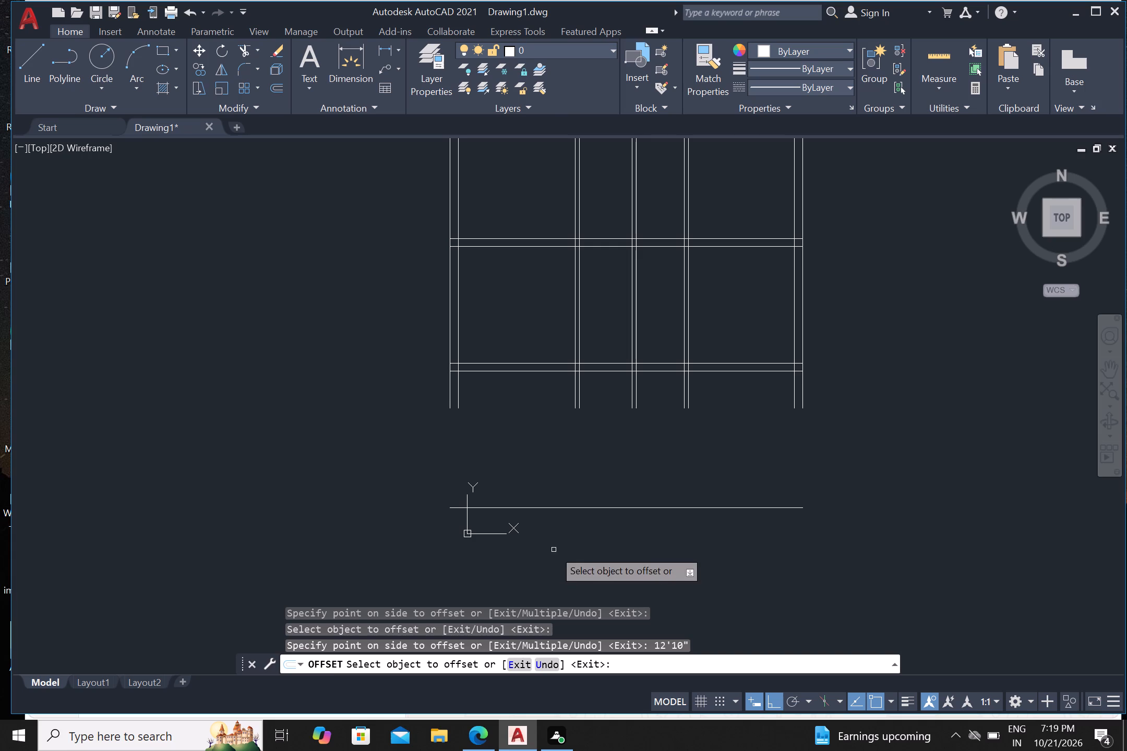
key(Escape)
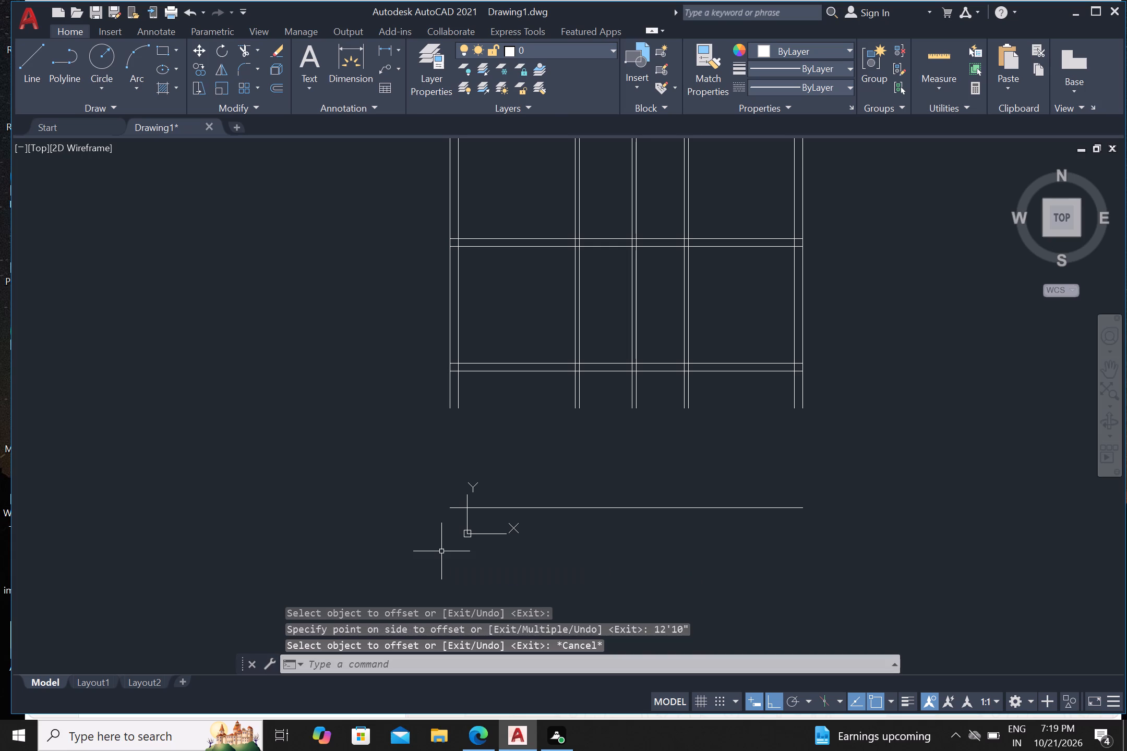
Move the UCS origin horizontally to the left, clear of the floor plan lines.
click(466, 535)
click(467, 534)
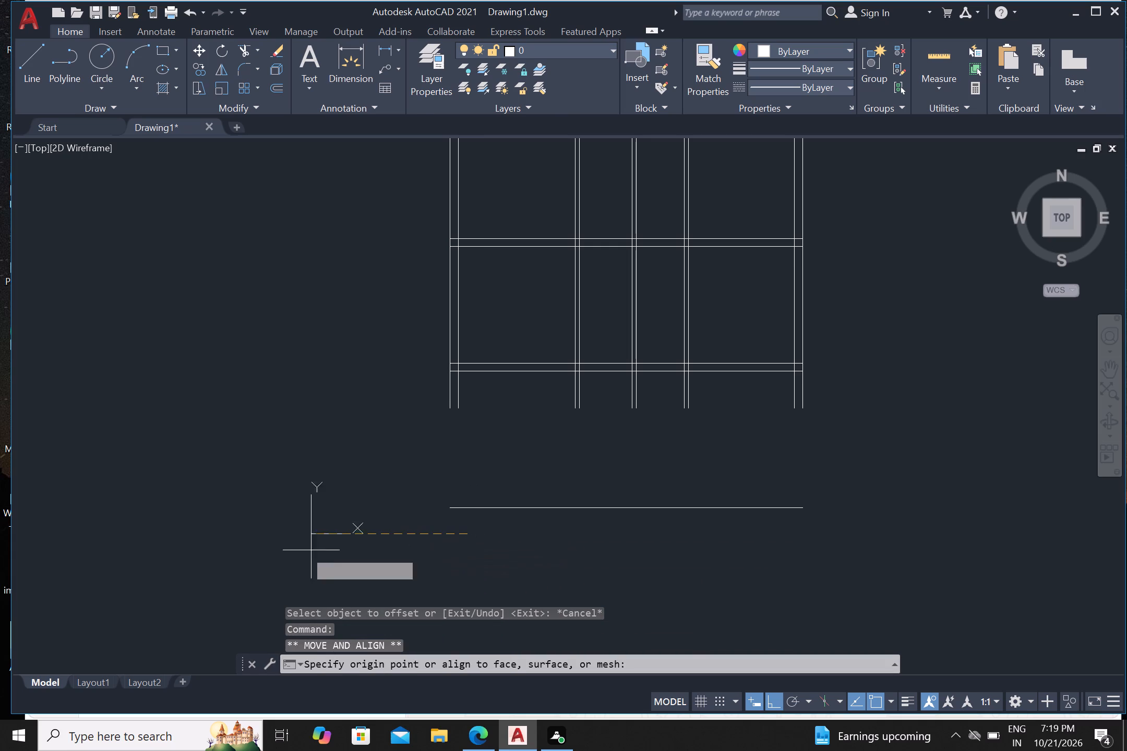
click(119, 605)
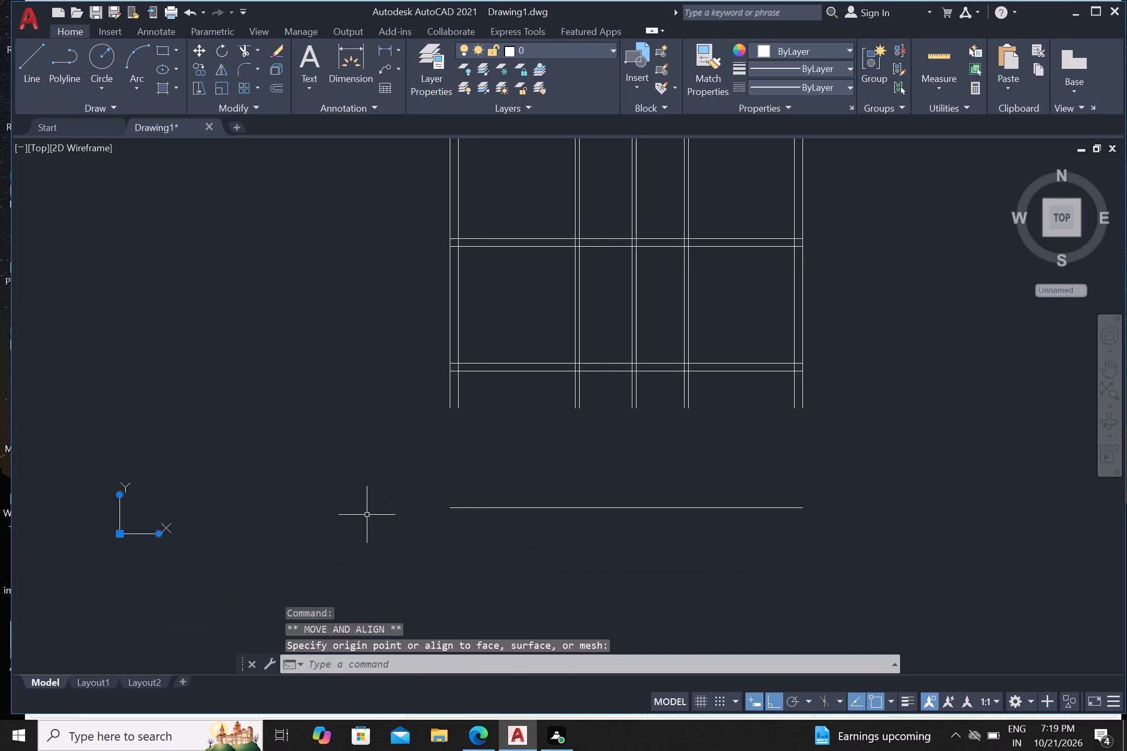
key(Escape)
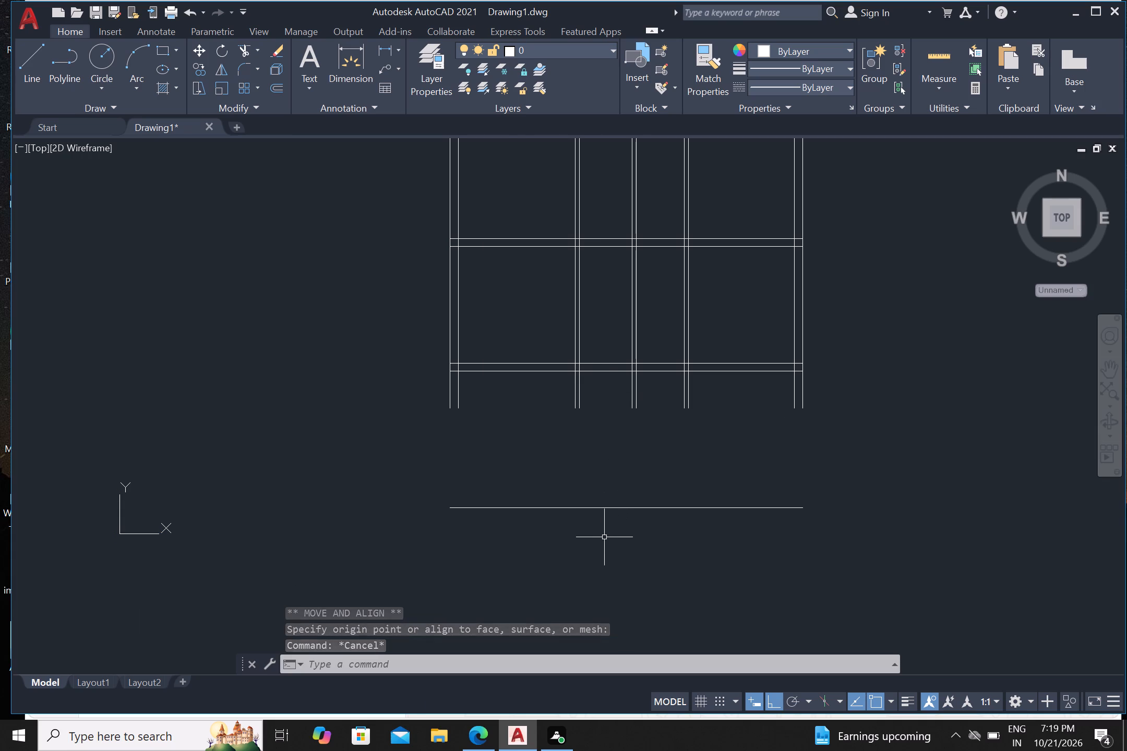
Offset the bottommost horizontal line 9" downward to form the bottom outer wall.
key(o)
key(Return)
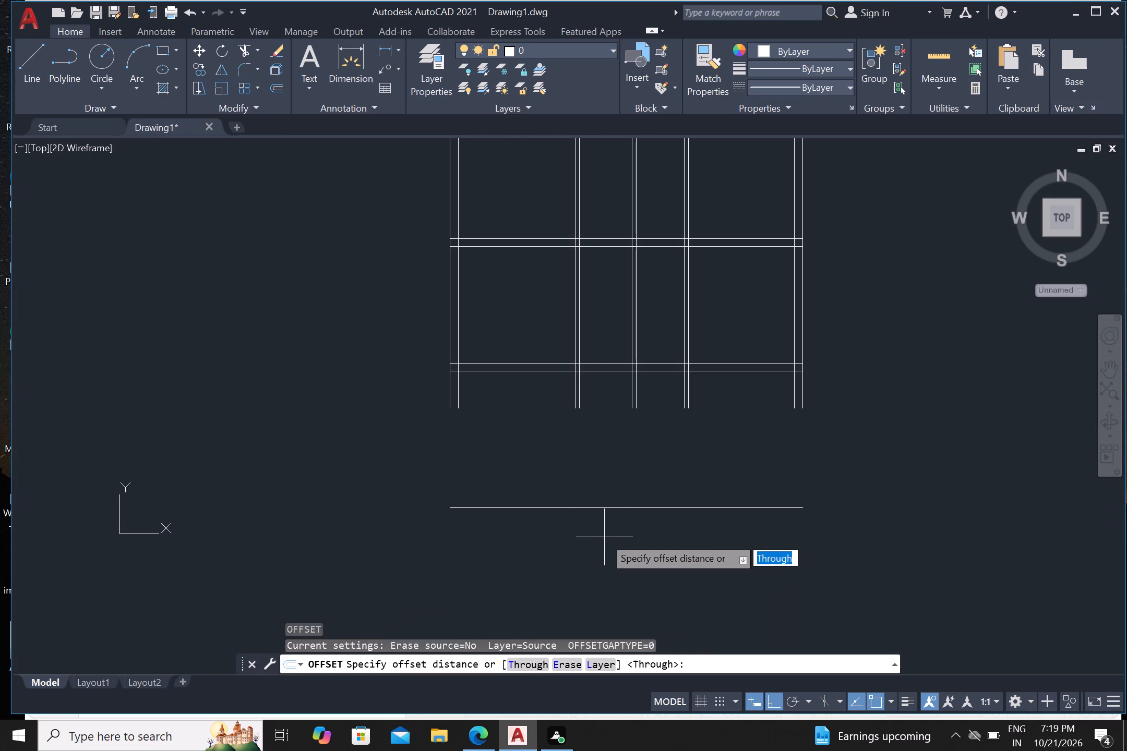
key(9)
key(shift+quotedbl)
key(Return)
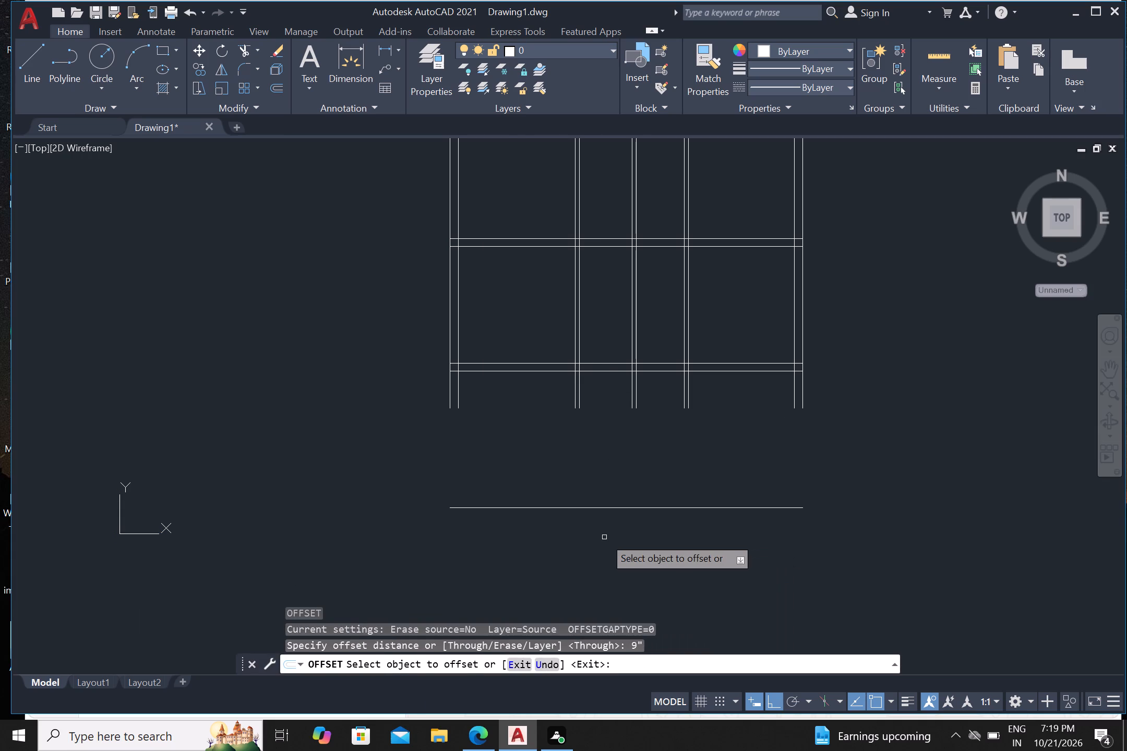
click(637, 509)
click(649, 538)
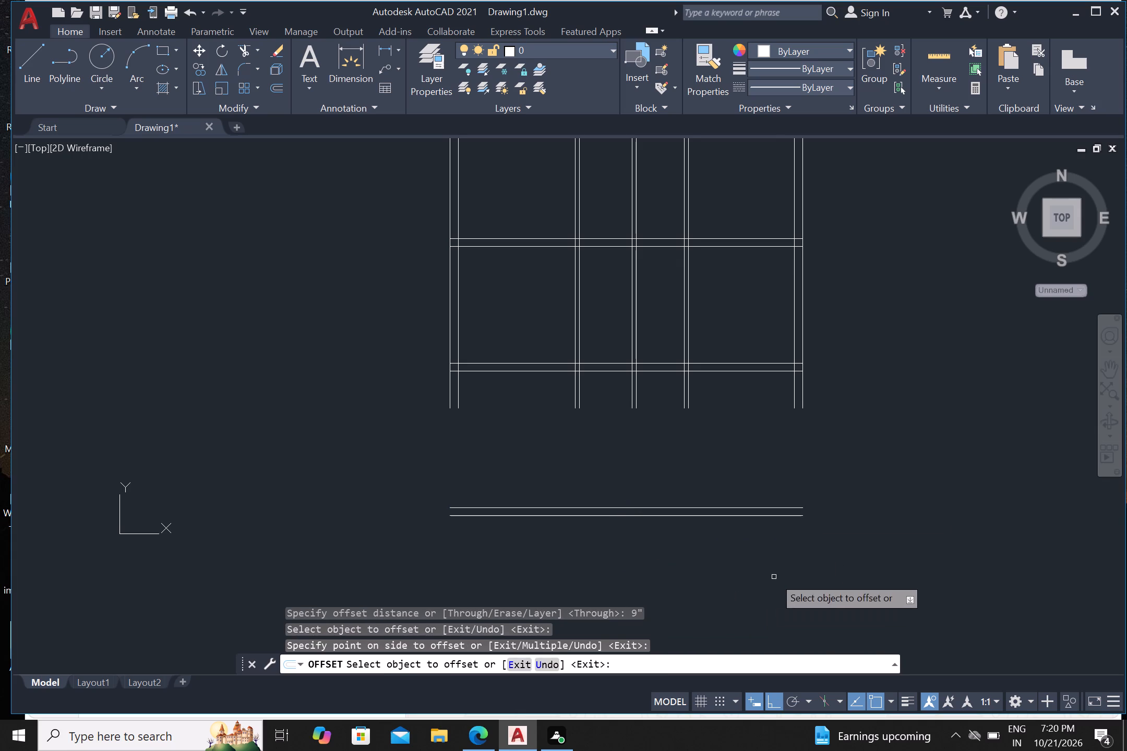
key(Escape)
Draw a vertical line from the bottom end of the right wall's inner line down past the bottom wall pair.
key(l)
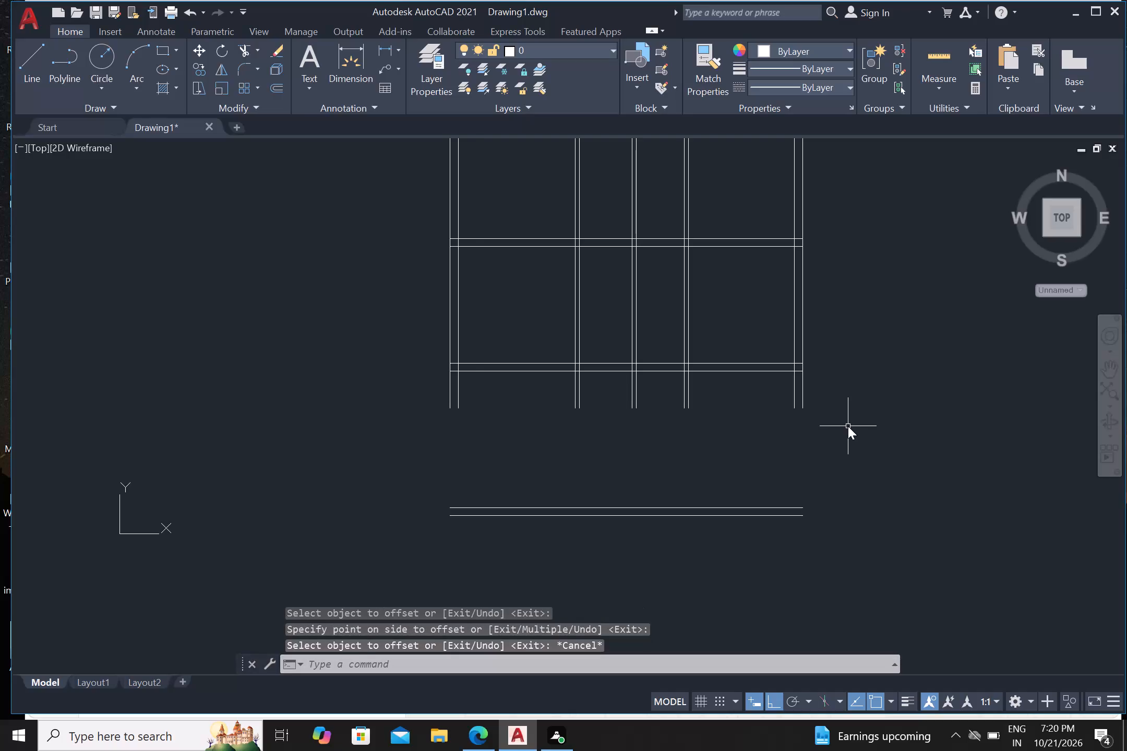
key(Return)
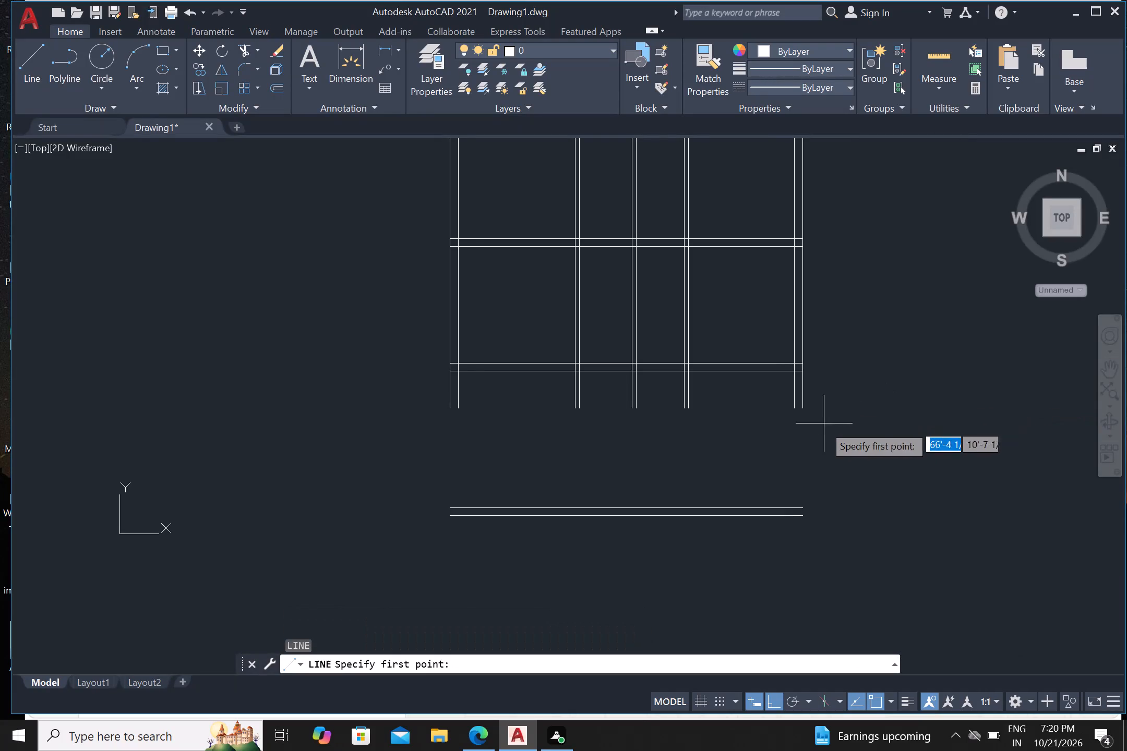
drag(797, 410, 799, 419)
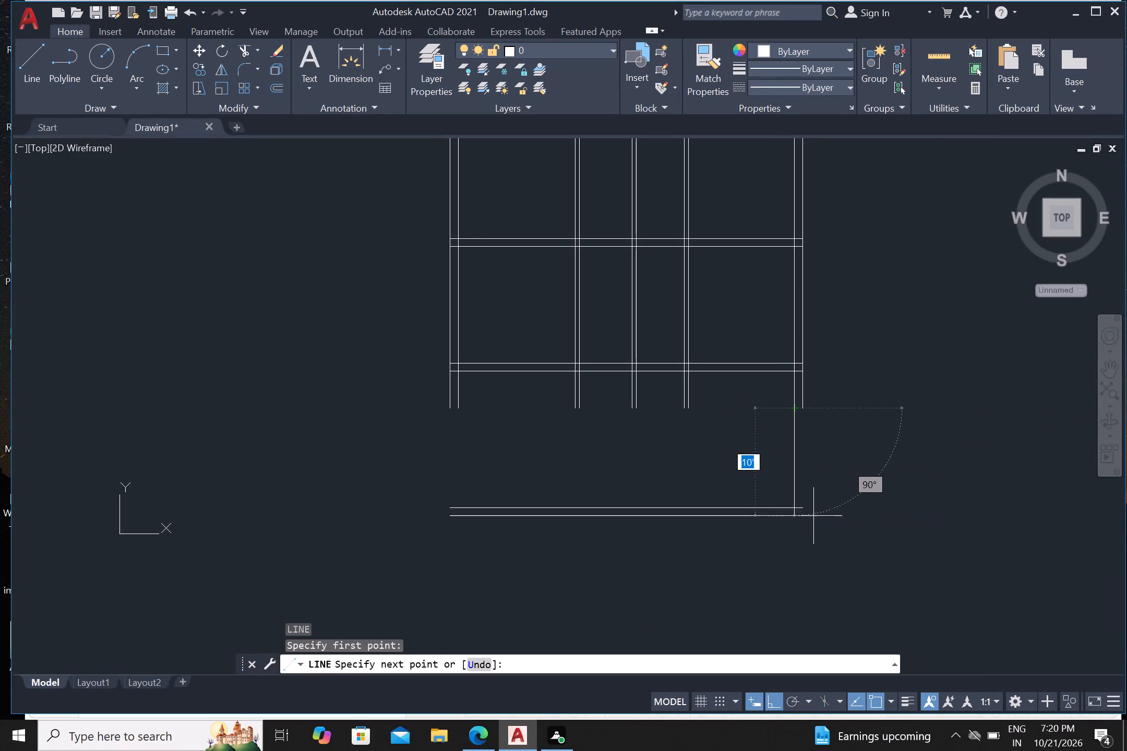
click(795, 560)
key(Escape)
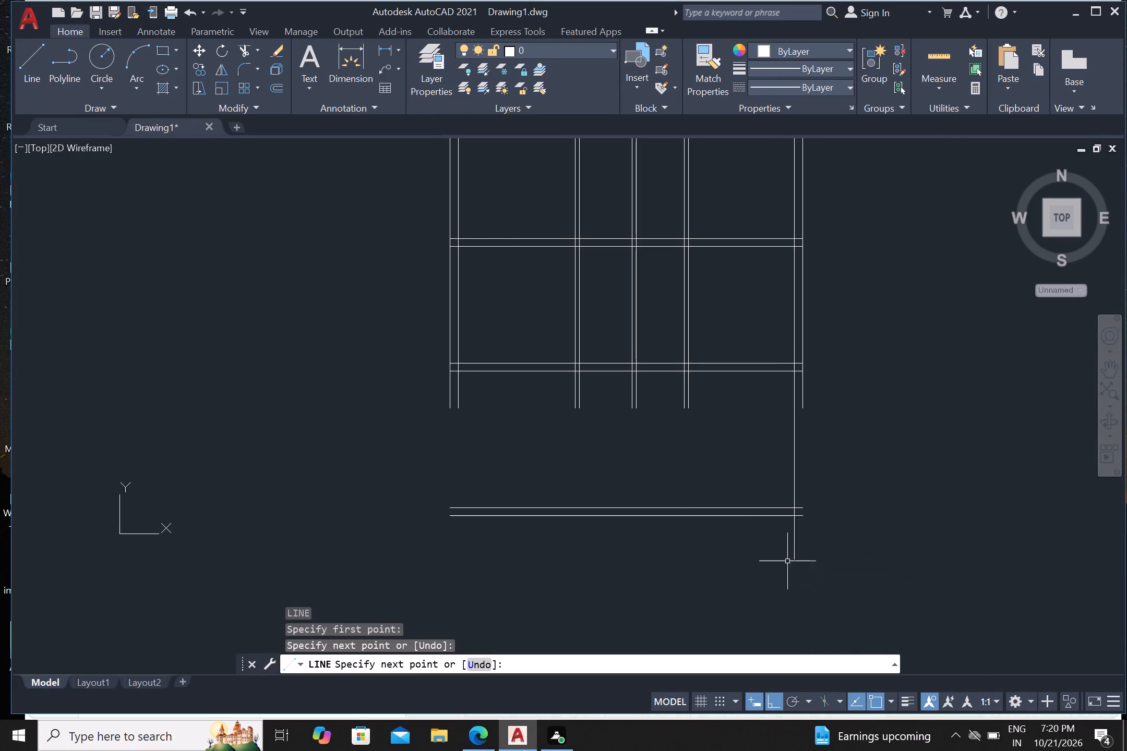
Draw a vertical line from the bottom end of the right wall's outer line down past the bottom wall pair.
key(Return)
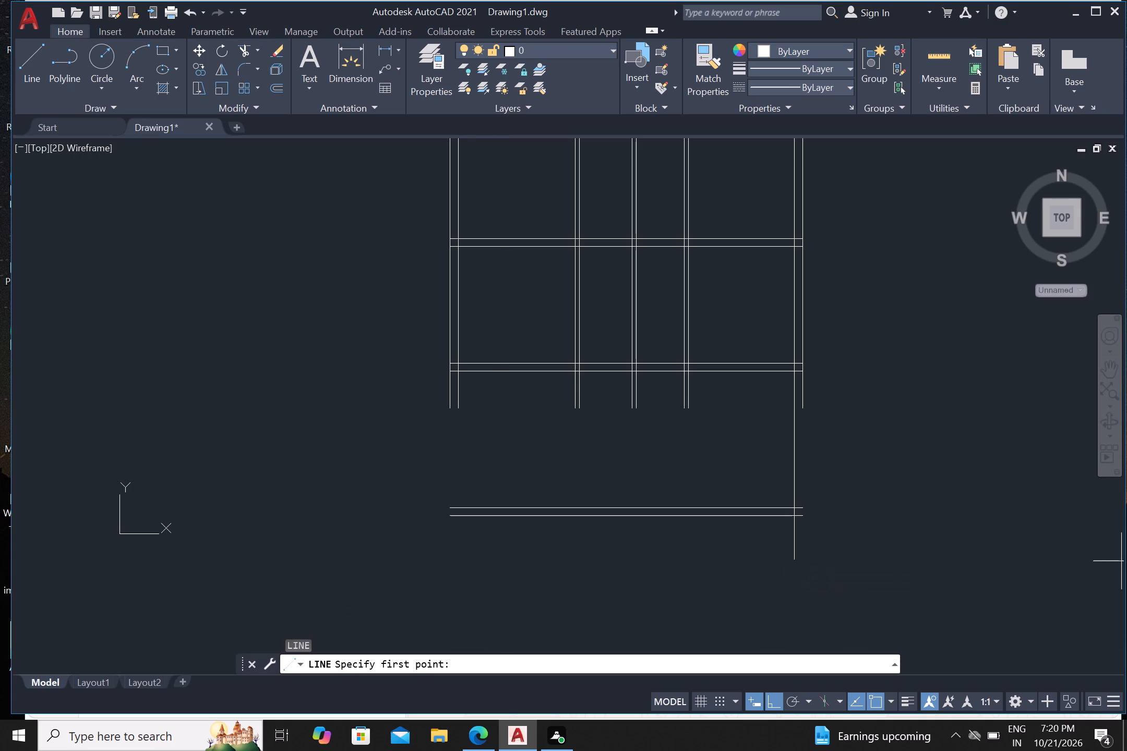
click(805, 404)
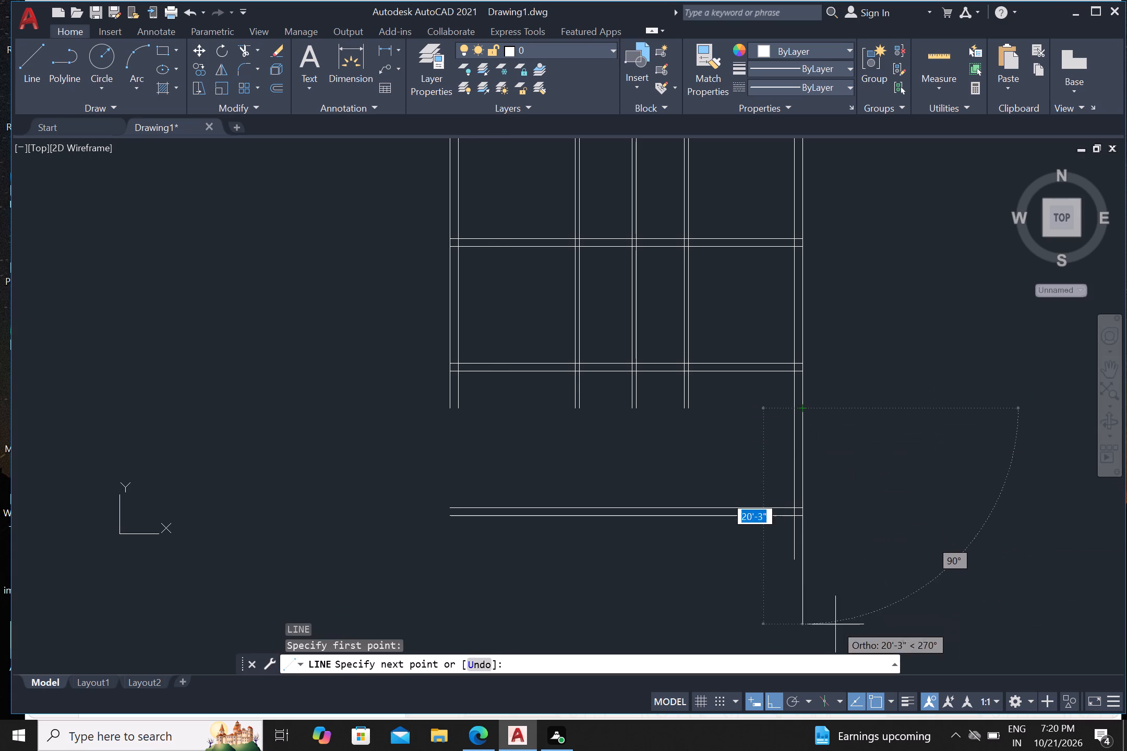
click(840, 582)
key(Escape)
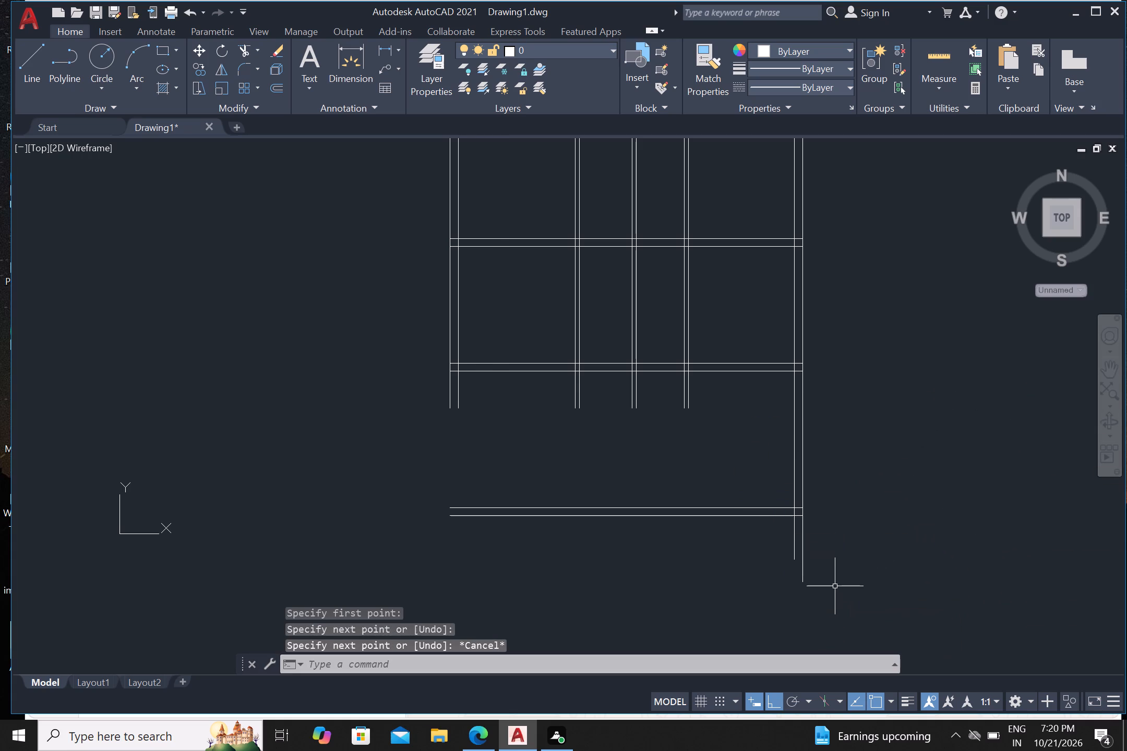
Draw vertical lines from the bottom ends of the left wall's inner and outer lines down past the bottom wall pair.
key(Return)
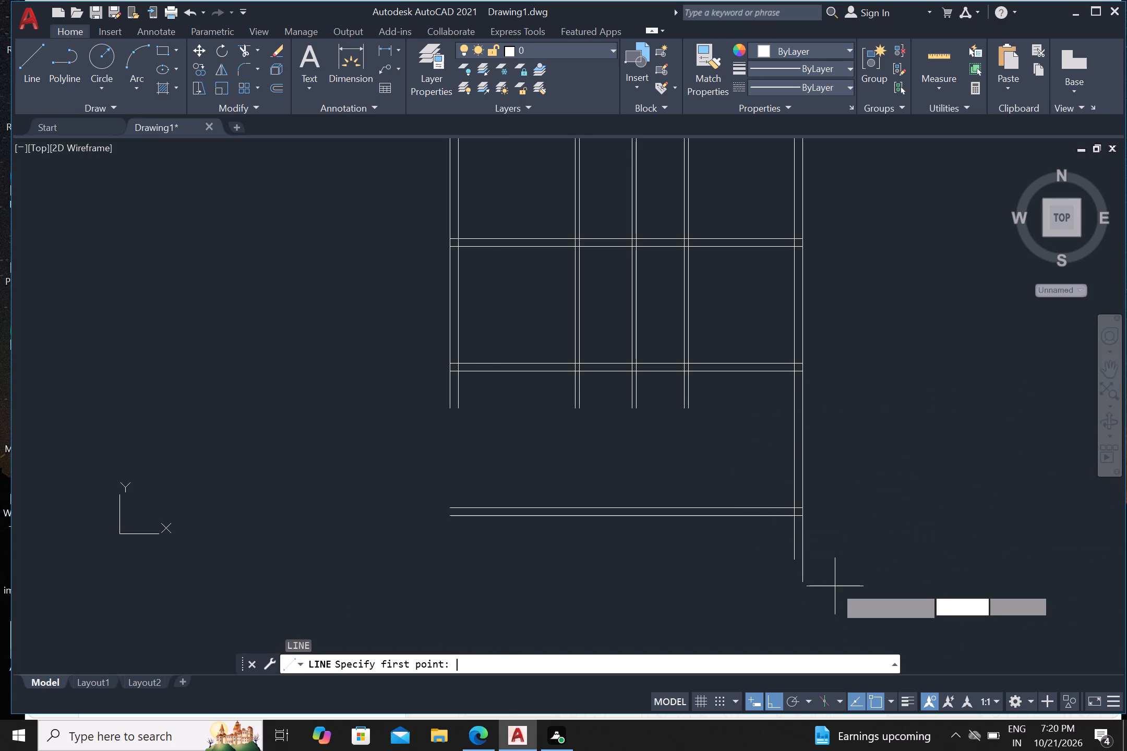
click(457, 414)
click(436, 582)
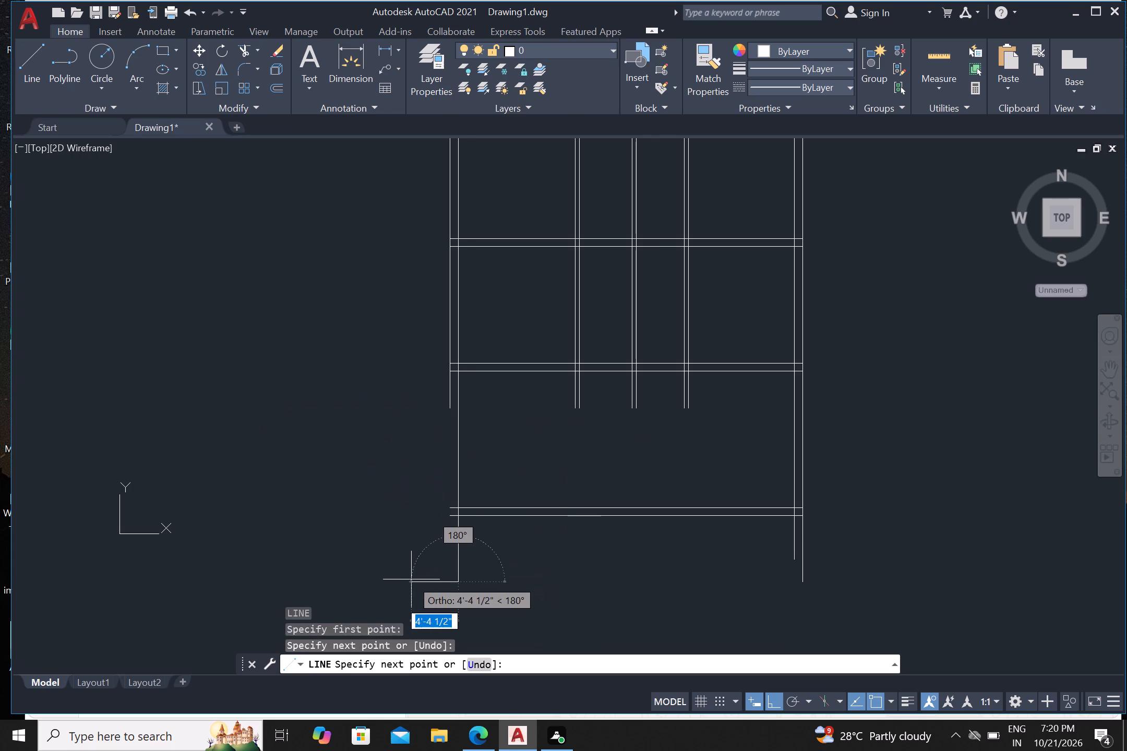
key(Escape)
key(Return)
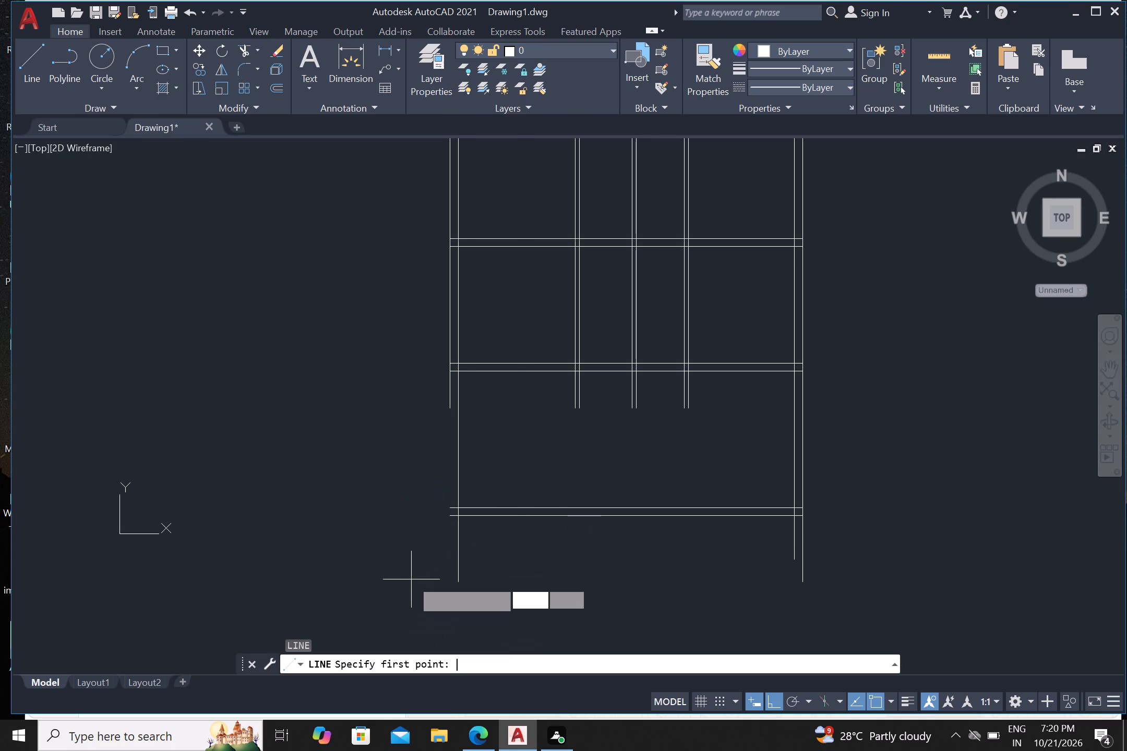
drag(451, 412, 452, 419)
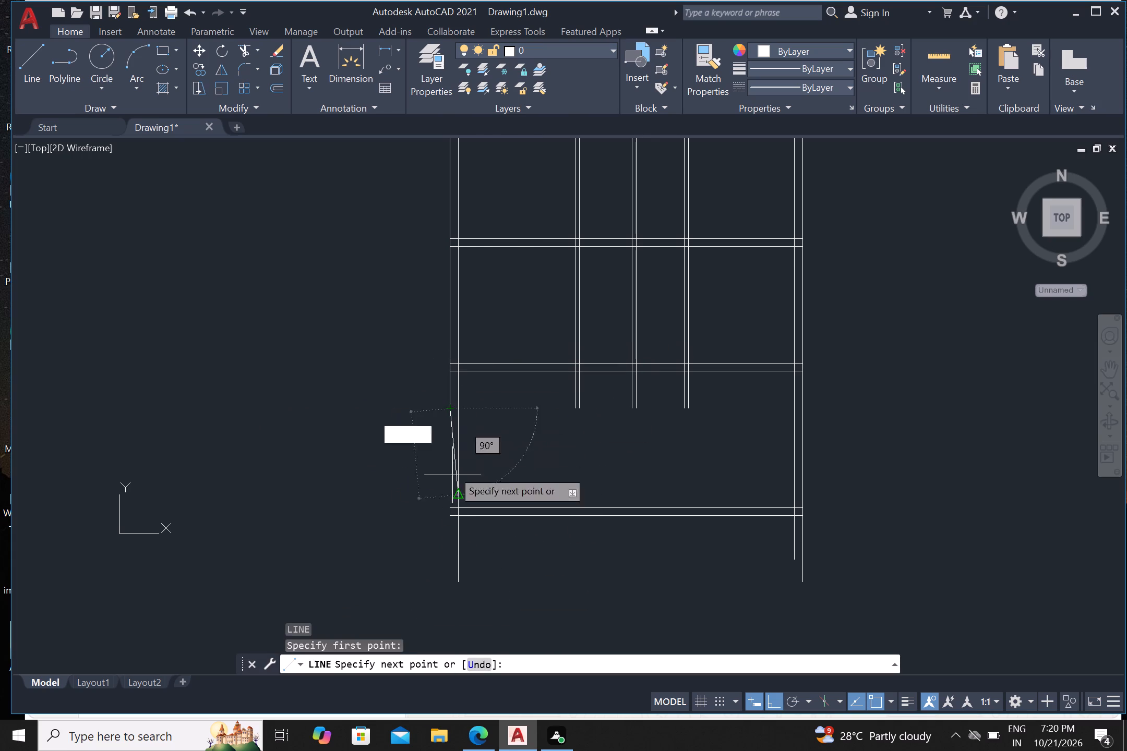
click(406, 577)
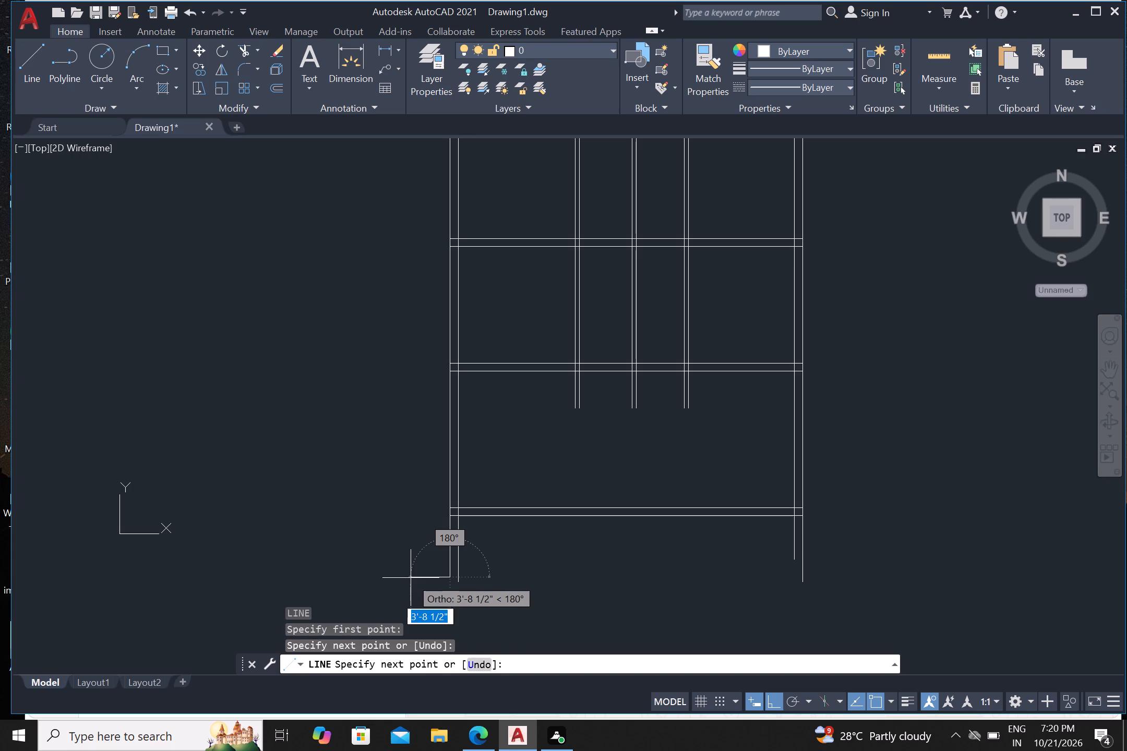
key(Escape)
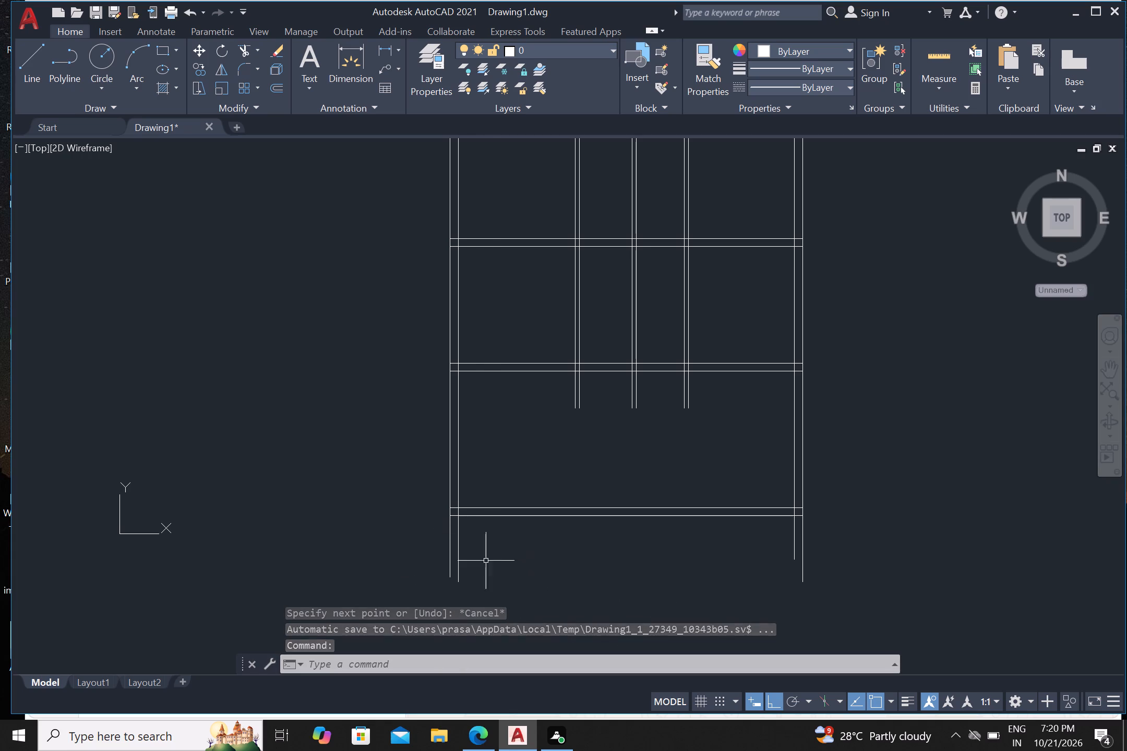
Trim the overlapping inner wall lines inside the floor plan's top-left outer corner.
scroll(510, 561, down, 1)
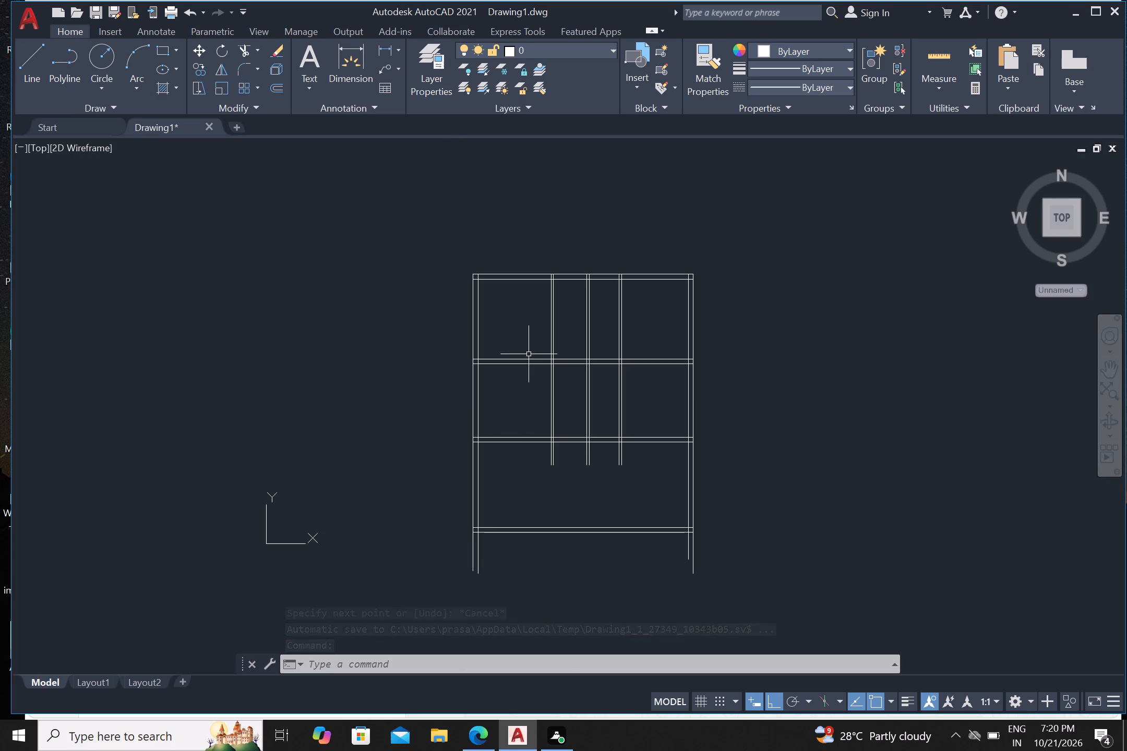
scroll(509, 331, up, 1)
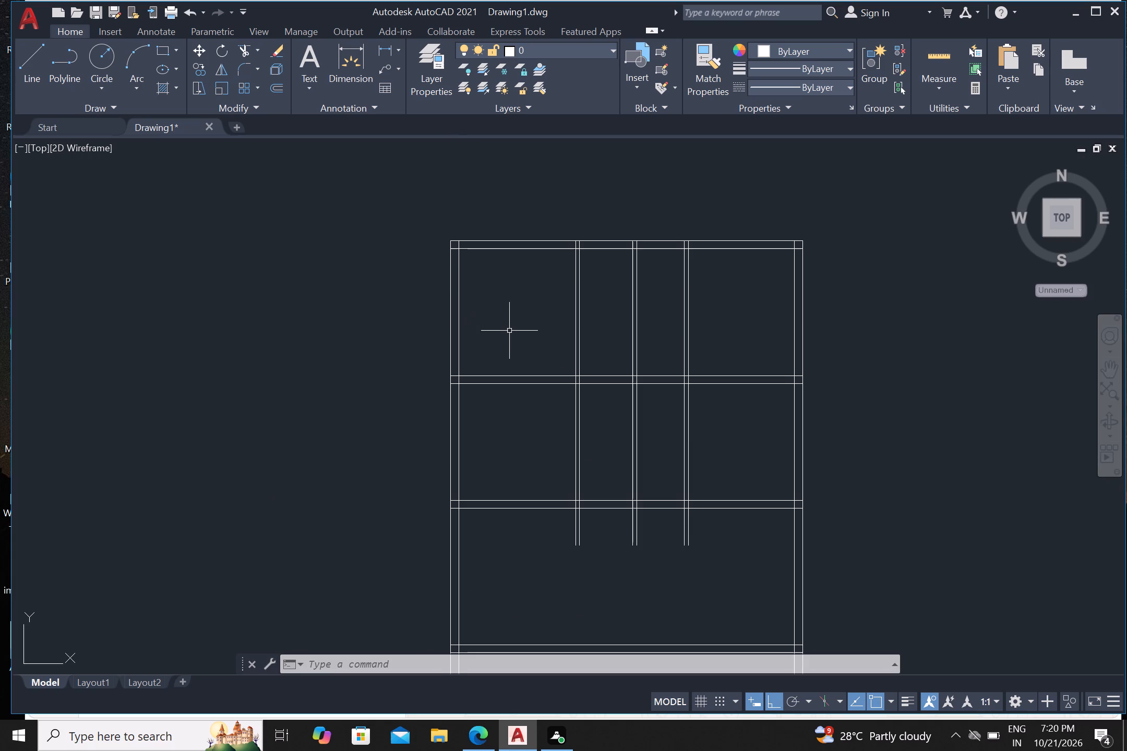
key(Escape)
text(tr)
key(Return)
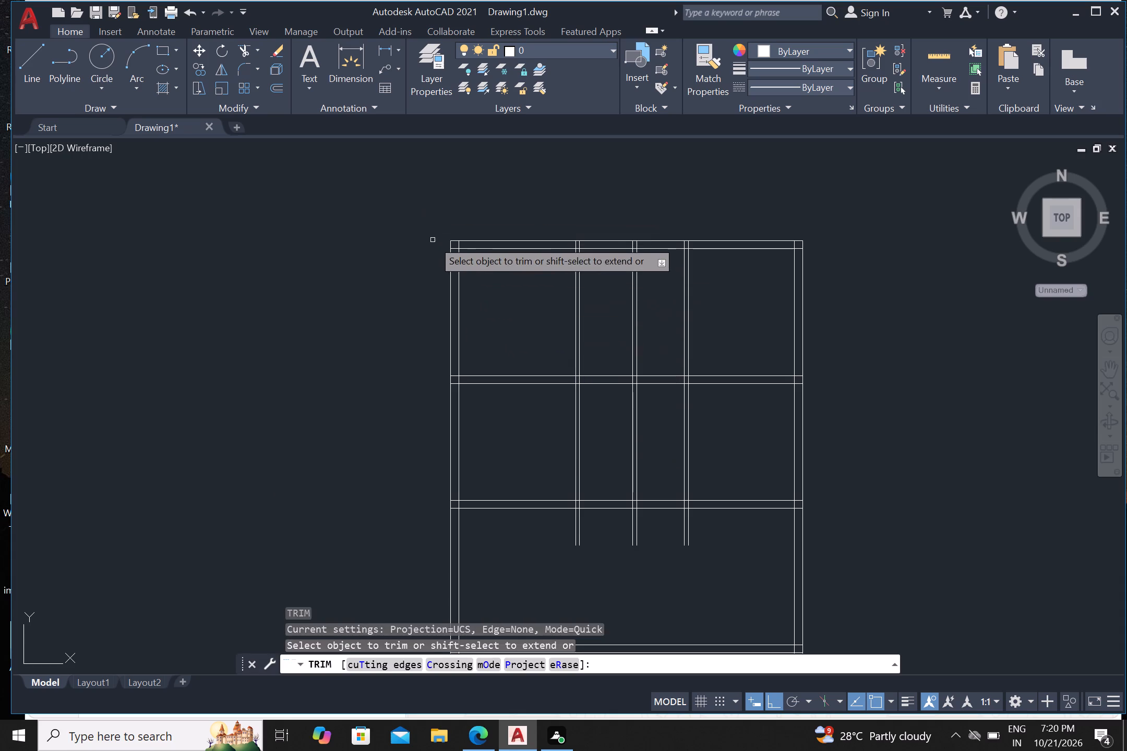
scroll(446, 252, up, 2)
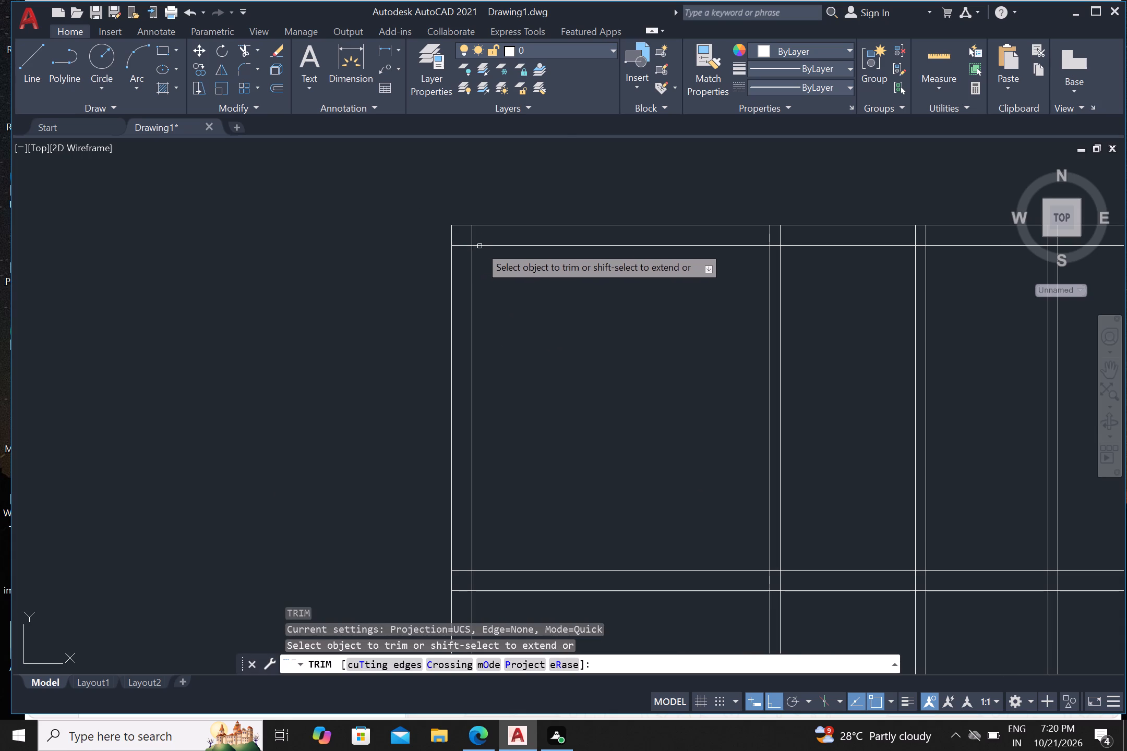
click(464, 251)
double_click(460, 240)
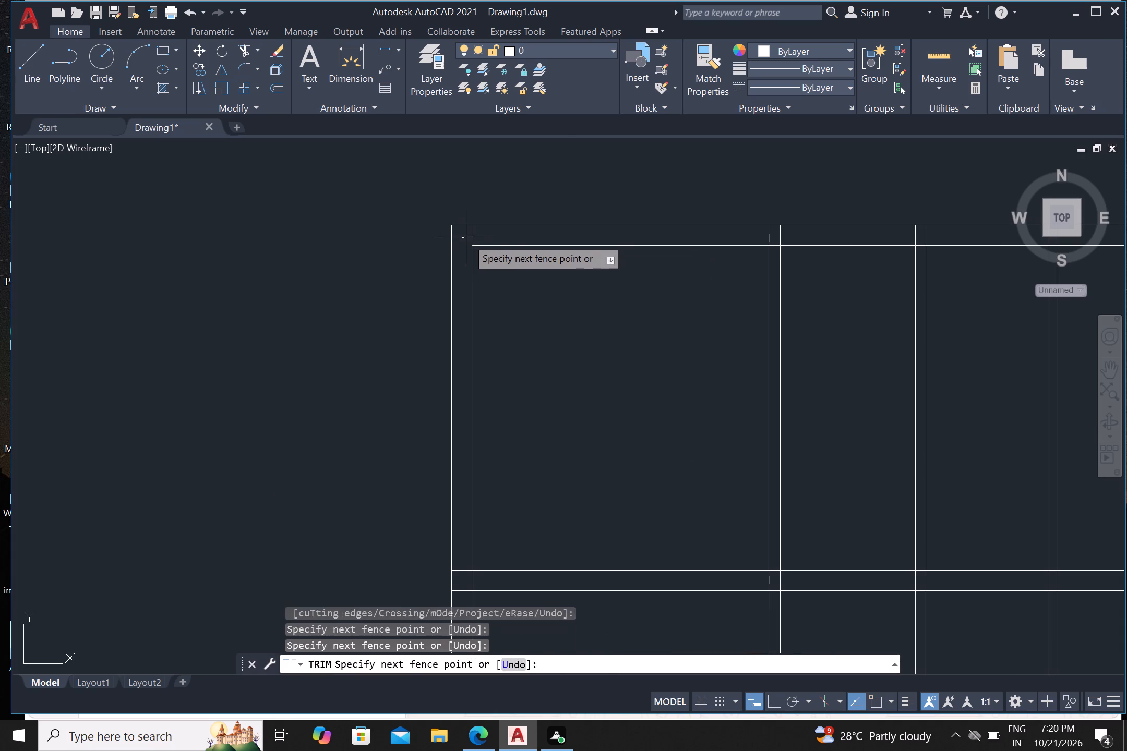
click(473, 236)
Trim the three interior vertical wall pairs where they run through the top outer wall.
scroll(476, 238, down, 2)
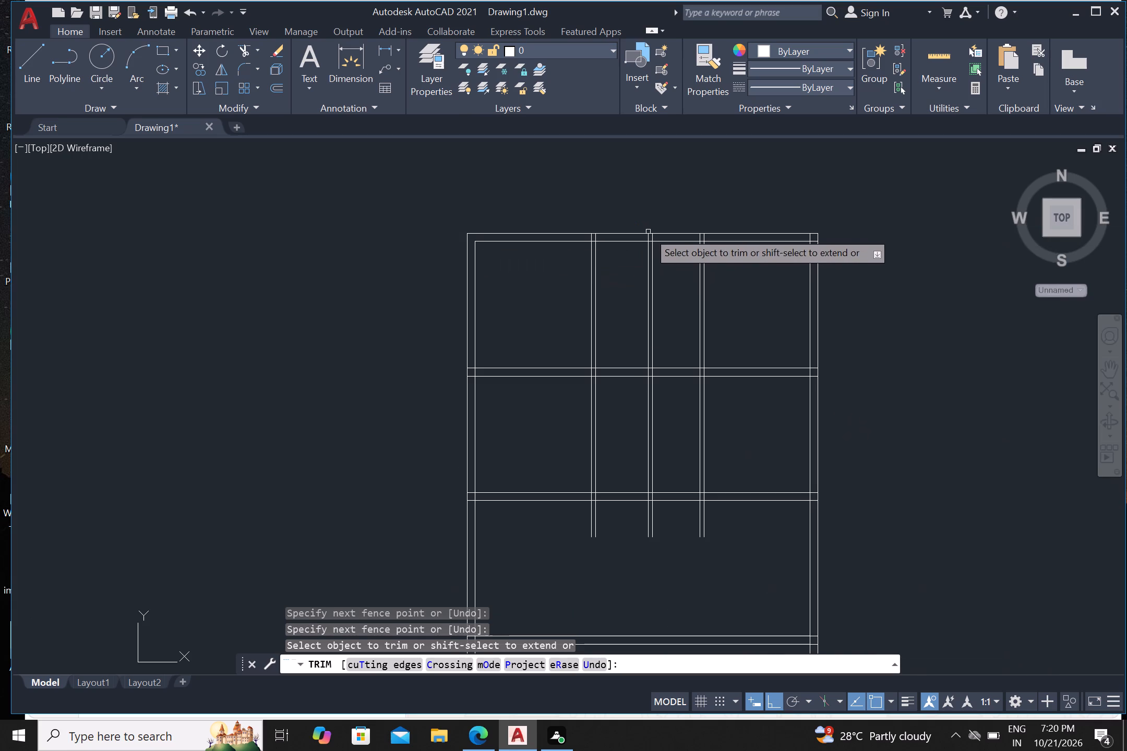
middle_drag(650, 237, 519, 301)
scroll(483, 311, up, 3)
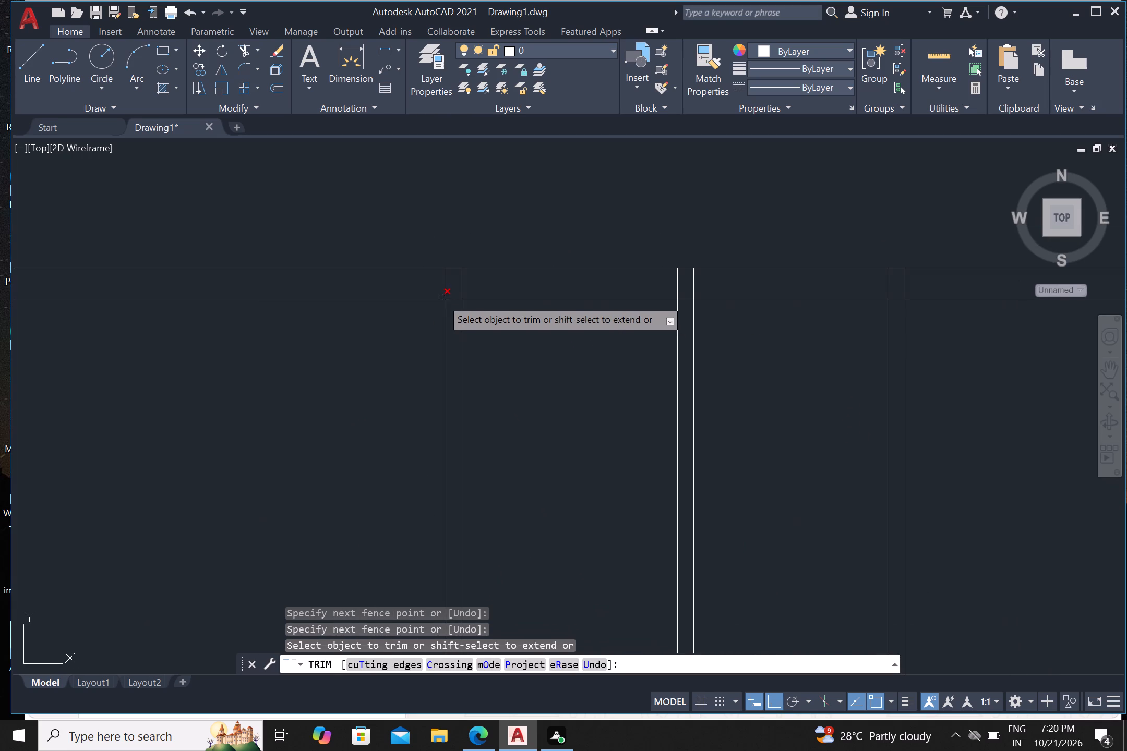
click(430, 290)
click(916, 280)
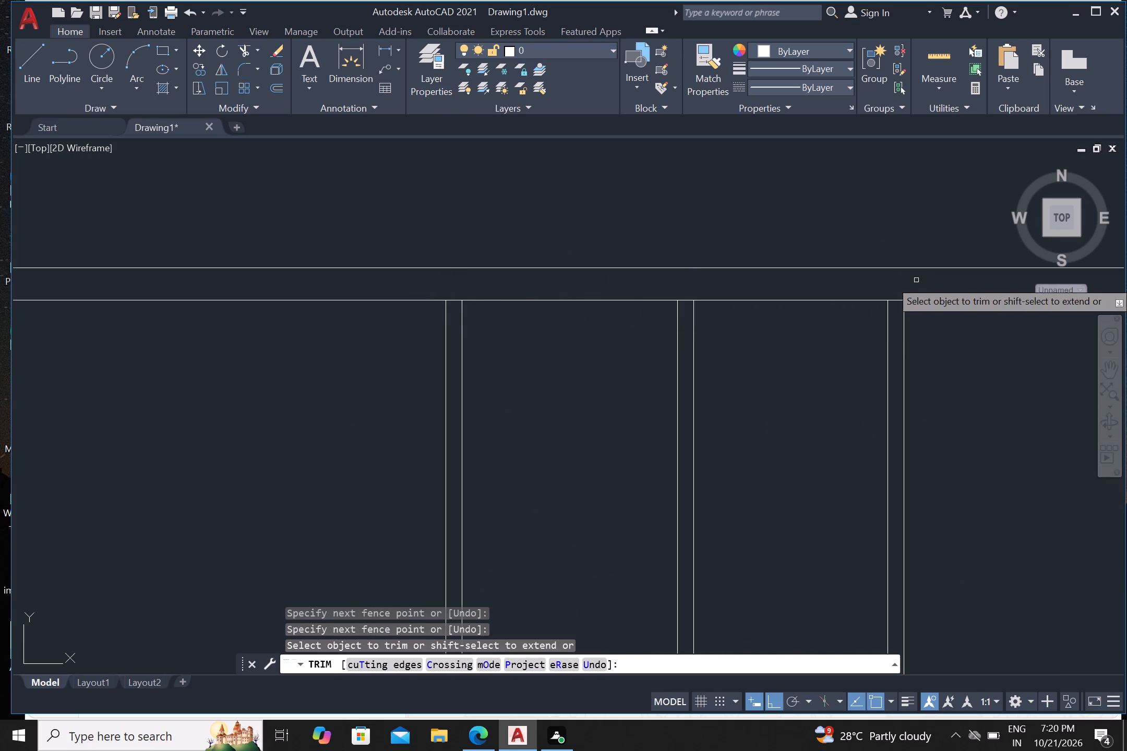
Trim the overlapping inner wall lines inside the floor plan's top-right outer corner.
scroll(913, 280, down, 4)
middle_drag(949, 309, 787, 289)
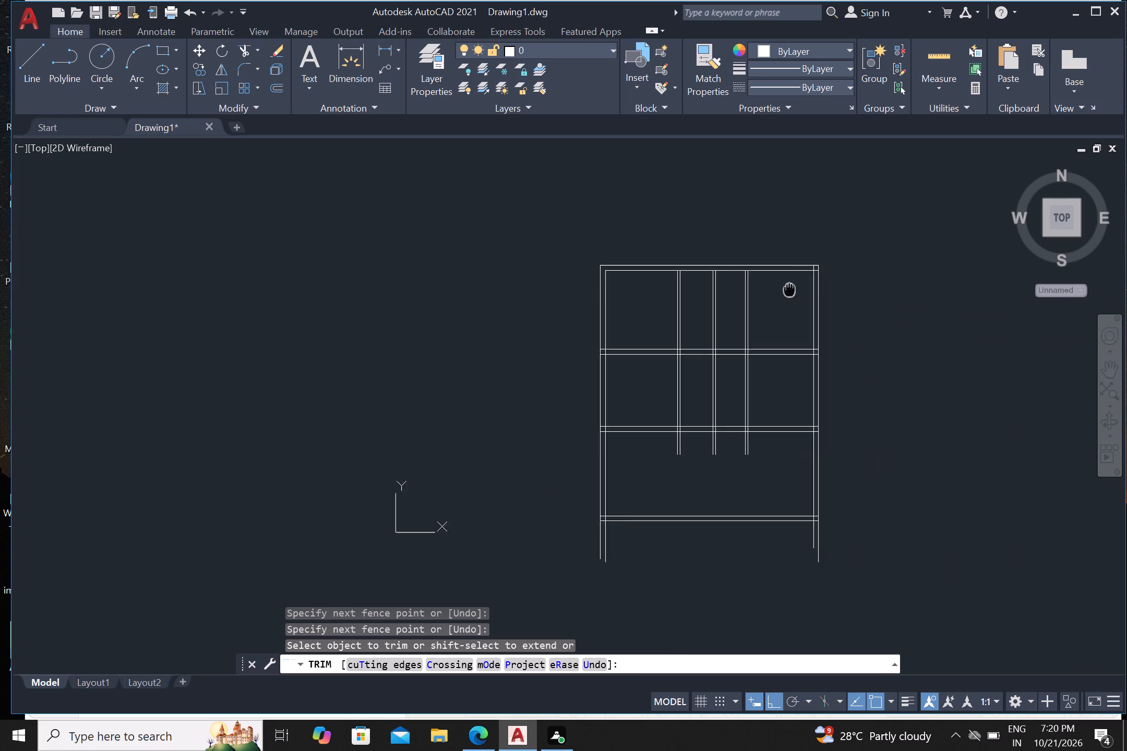
middle_drag(787, 289, 673, 308)
scroll(706, 292, up, 4)
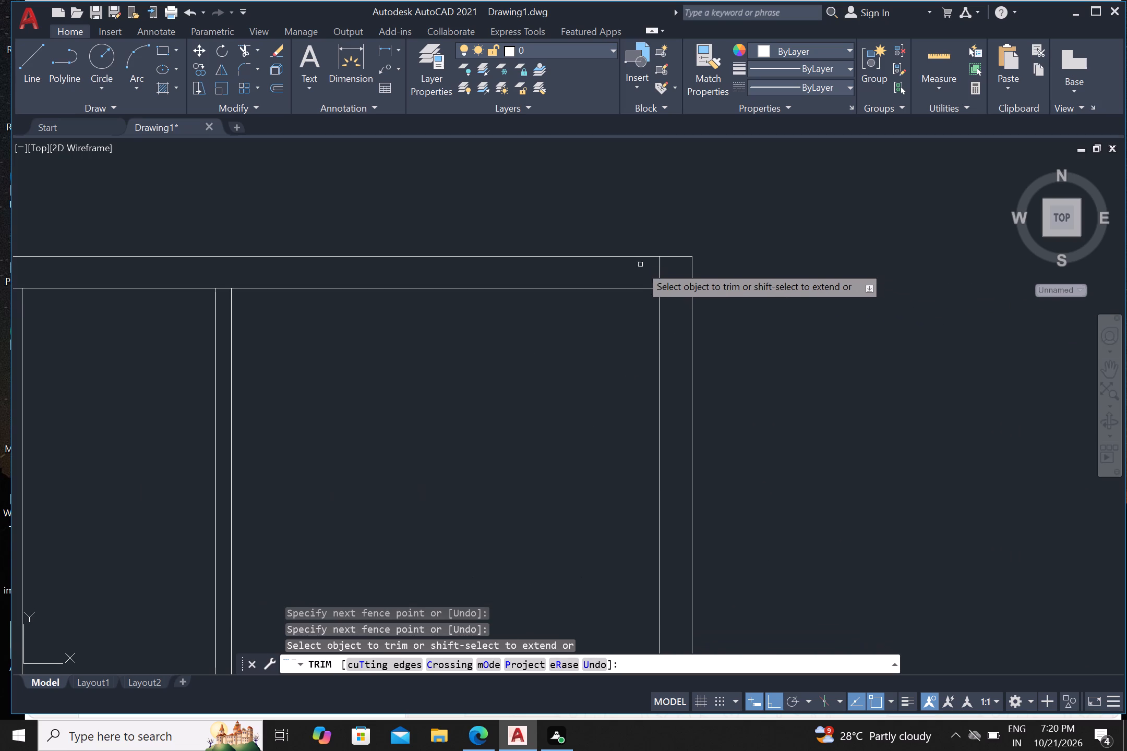
drag(643, 272, 649, 272)
double_click(670, 274)
click(669, 308)
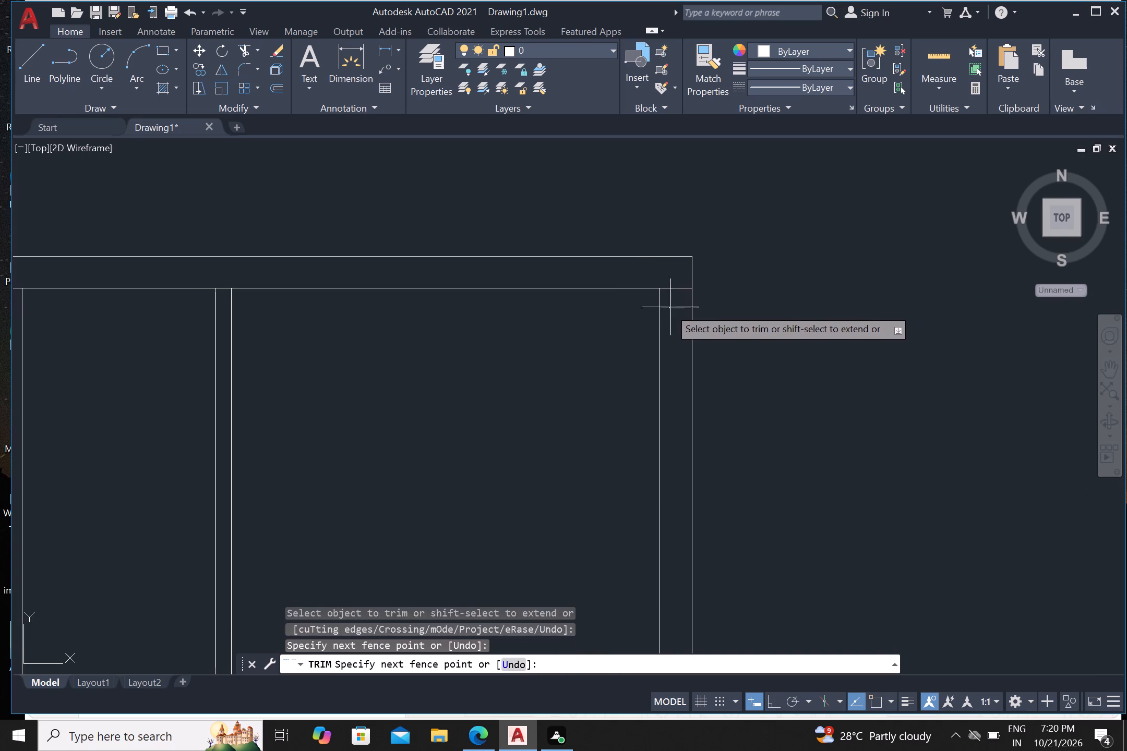
click(667, 276)
Trim the crossing lines where the upper interior horizontal wall meets the left outer wall, opening the junction.
scroll(665, 276, down, 3)
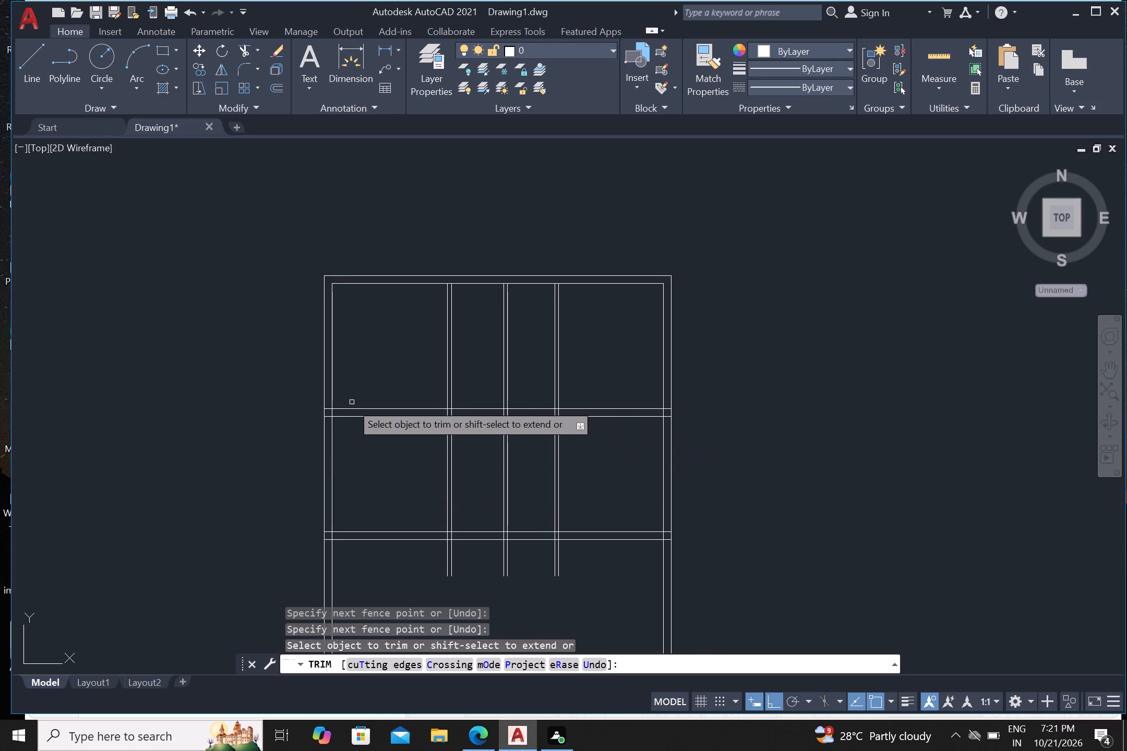
scroll(325, 409, up, 3)
click(334, 397)
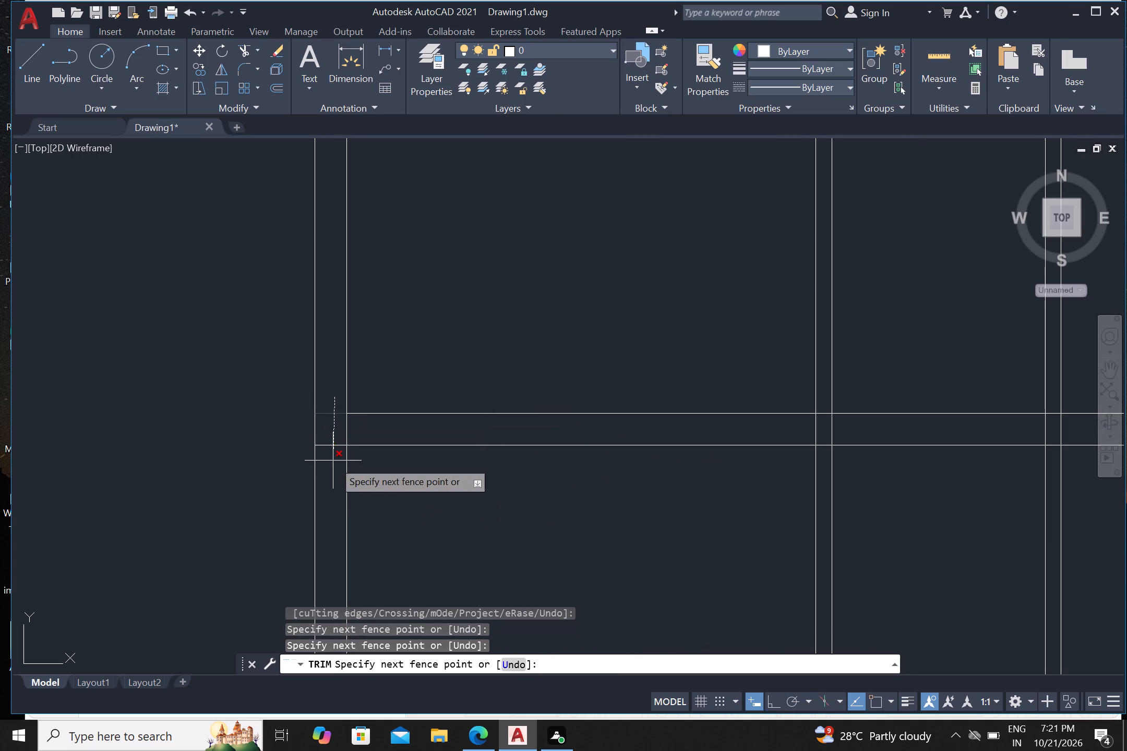
click(333, 462)
click(330, 437)
click(364, 433)
Trim the three interior vertical wall pairs where they cross the upper interior horizontal wall.
scroll(362, 430, down, 5)
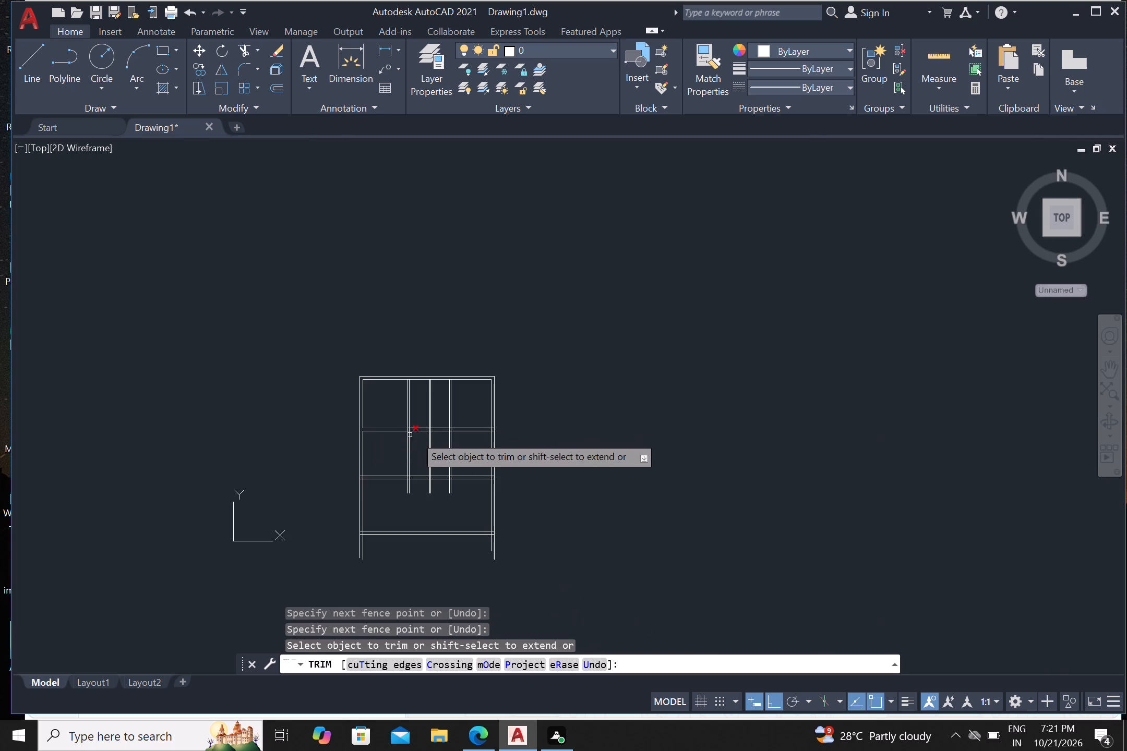
scroll(441, 441, up, 3)
scroll(338, 416, up, 2)
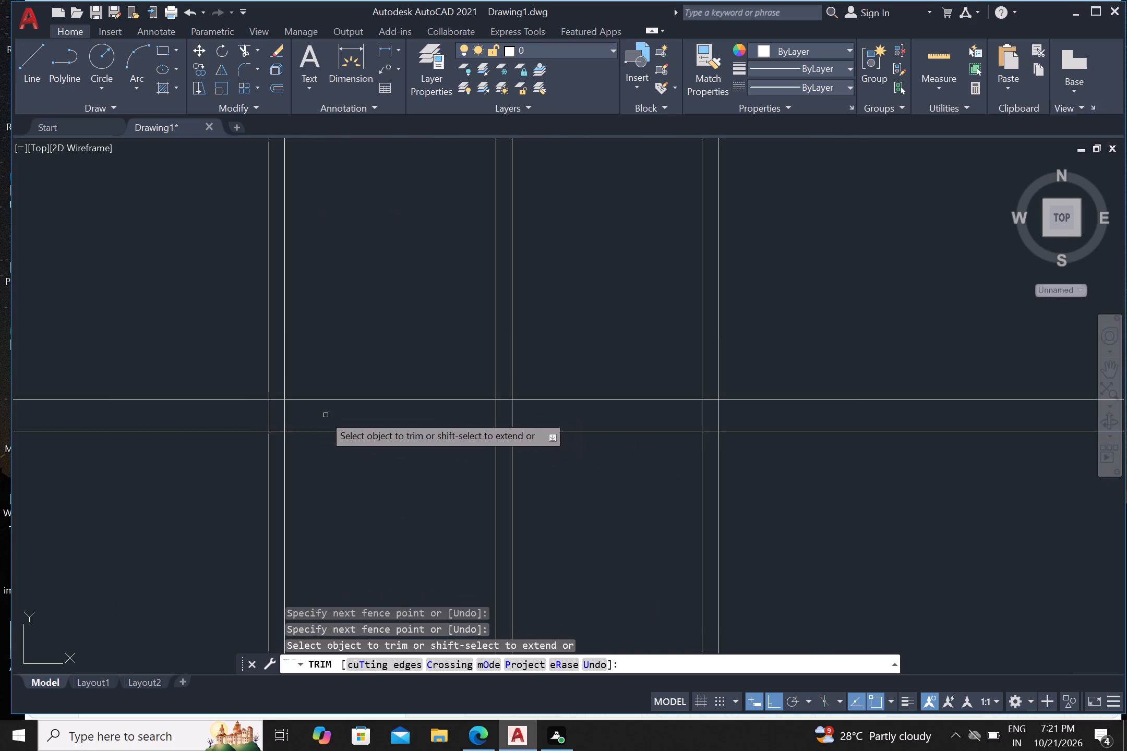
click(250, 415)
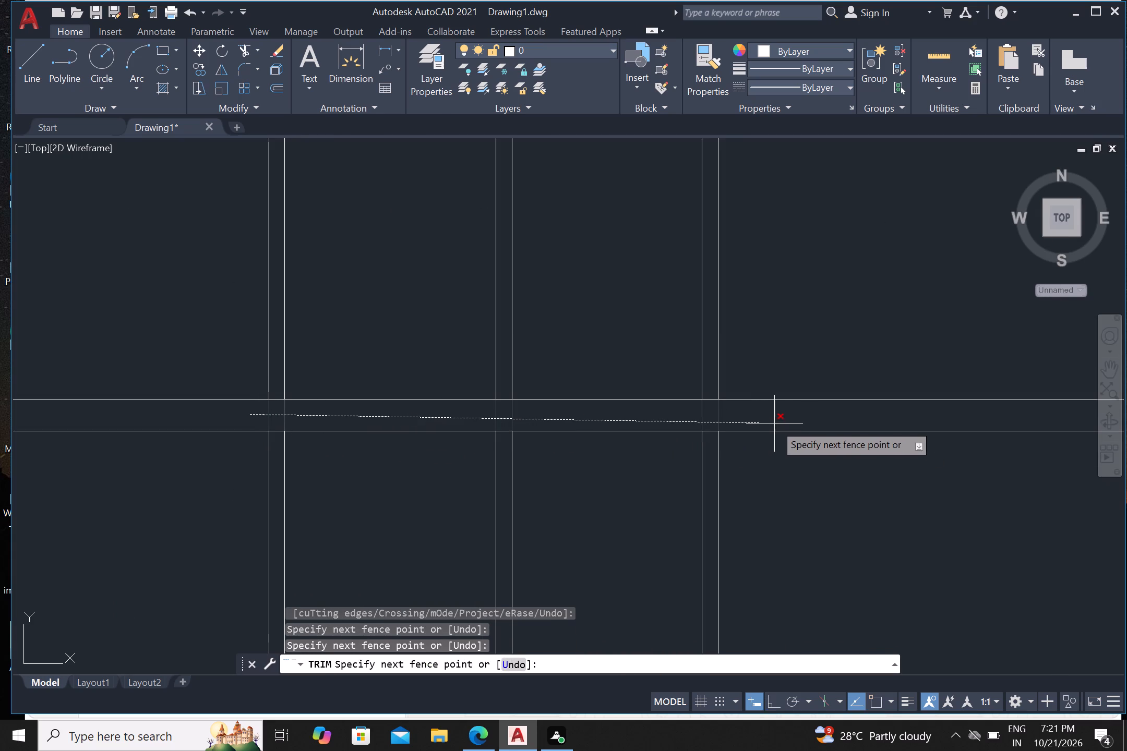
click(774, 423)
Trim the crossing lines where the upper interior horizontal wall meets the right outer wall, opening the junction.
scroll(762, 413, down, 3)
scroll(860, 407, up, 3)
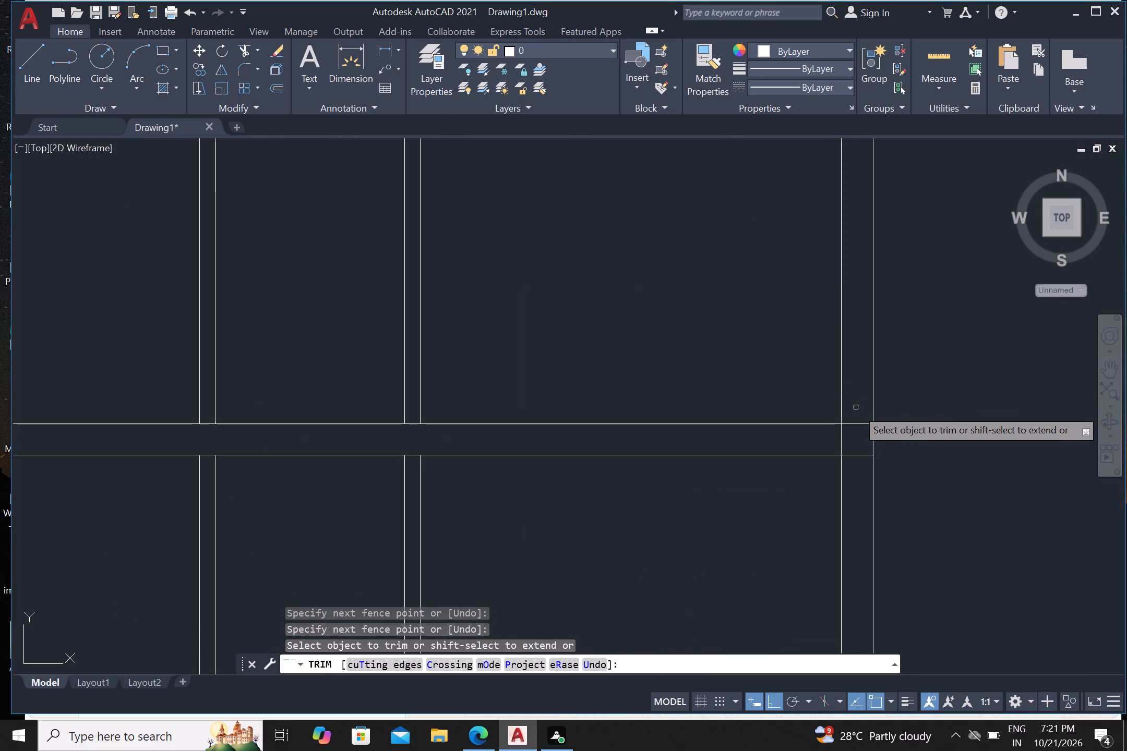
drag(857, 409, 866, 415)
click(857, 470)
click(849, 446)
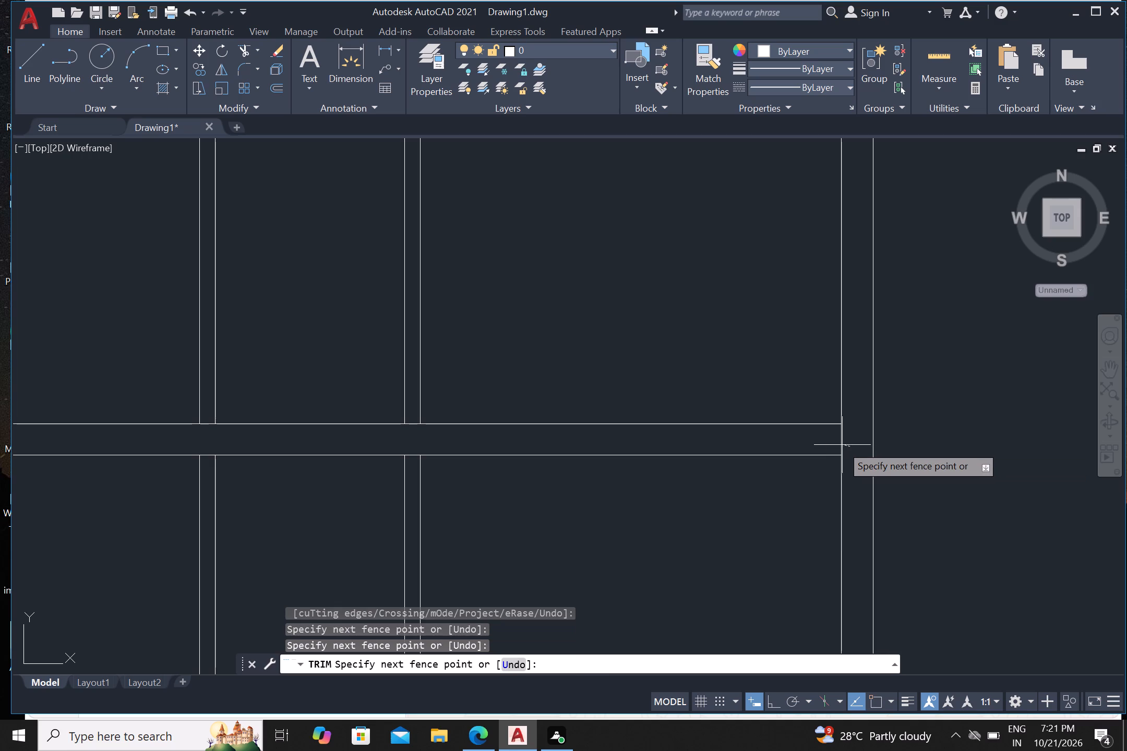
click(836, 445)
Trim the ends of the three interior vertical wall pairs that extend below the lower interior horizontal wall.
scroll(835, 441, down, 3)
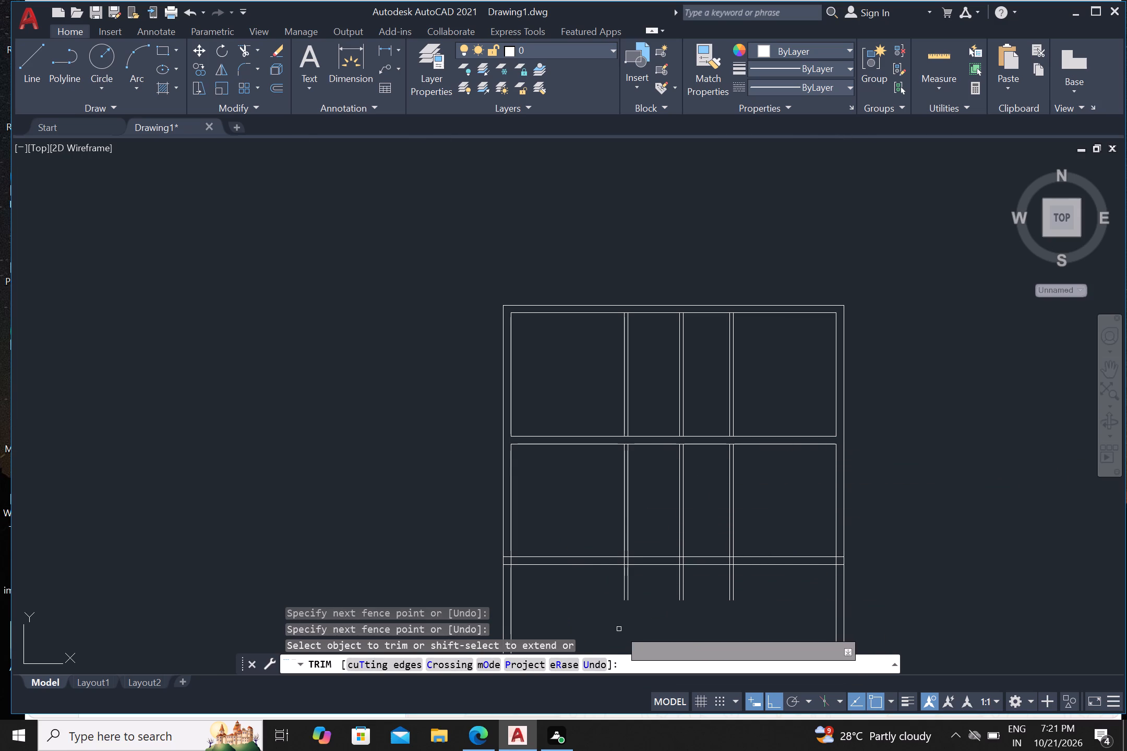
middle_drag(622, 639, 600, 454)
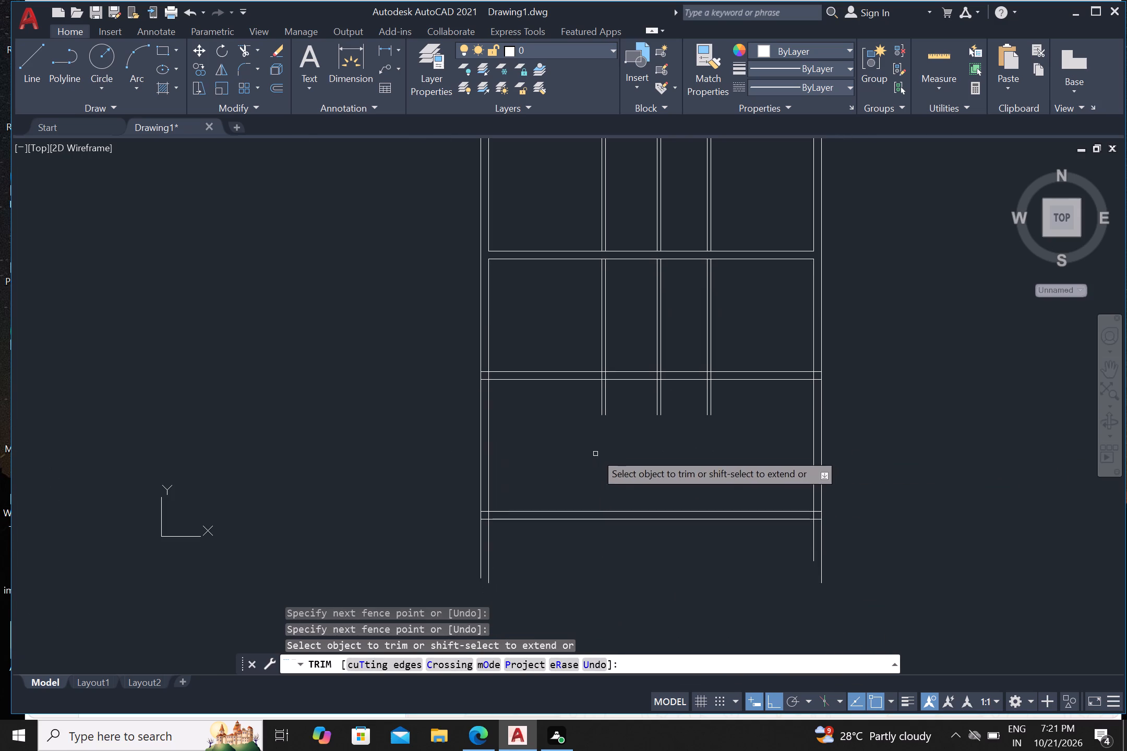
click(585, 398)
click(736, 403)
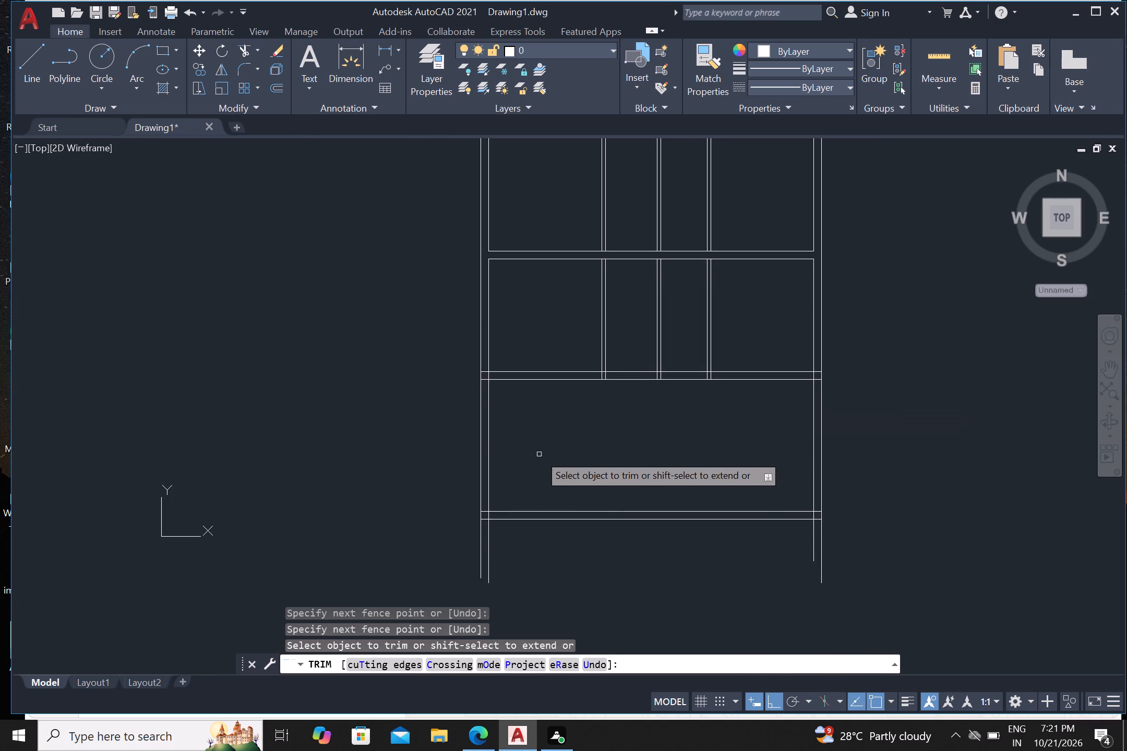
Trim the crossing lines where the lower interior horizontal wall meets the left outer wall, opening the junction.
scroll(493, 380, up, 2)
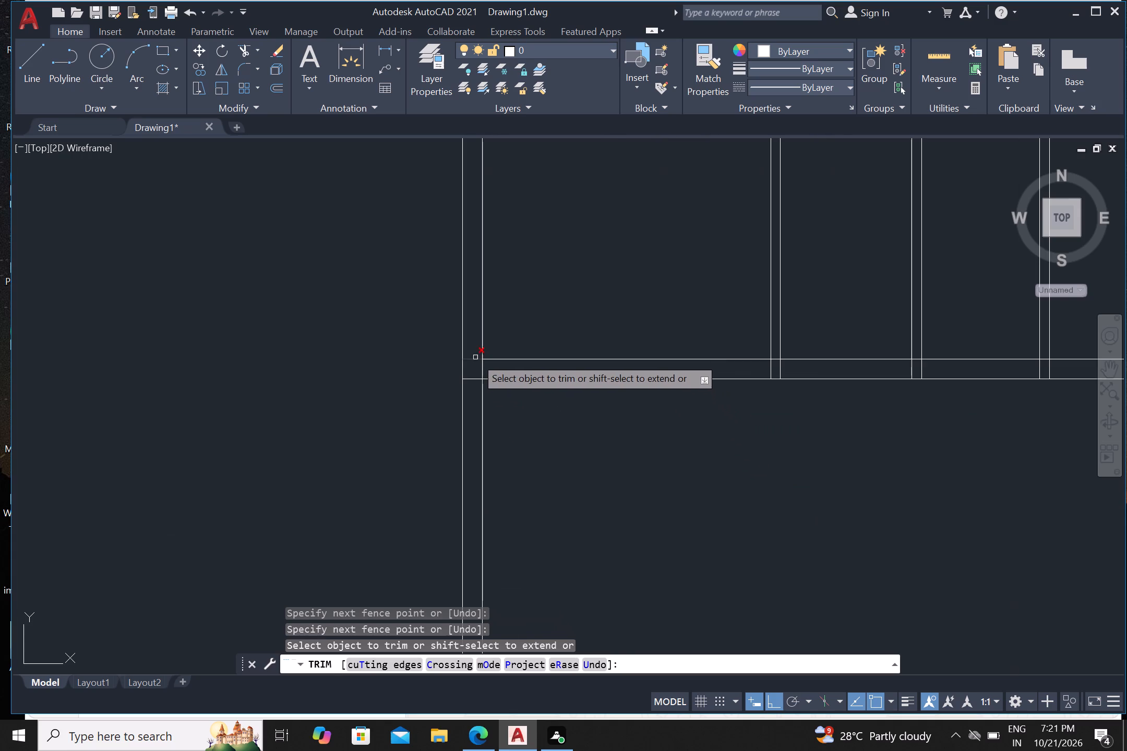
click(470, 350)
click(477, 382)
click(474, 372)
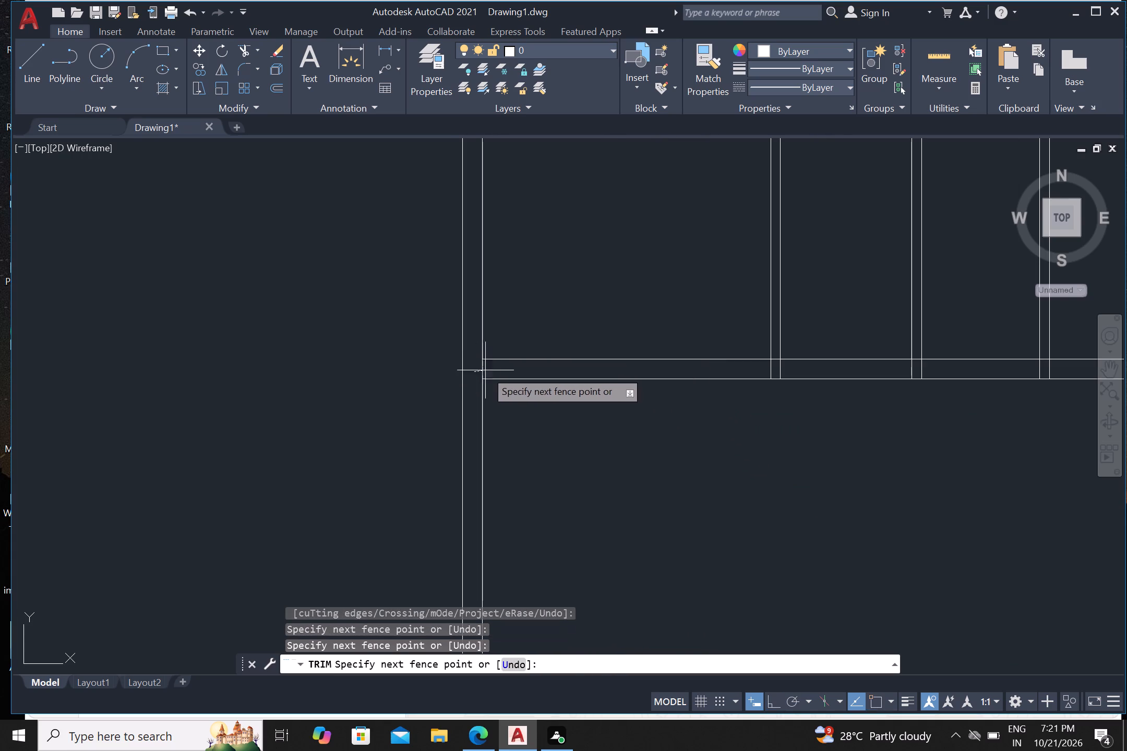
click(503, 370)
Trim the three interior vertical wall pairs where they run through the lower interior horizontal wall.
scroll(541, 361, down, 2)
middle_drag(723, 393, 580, 456)
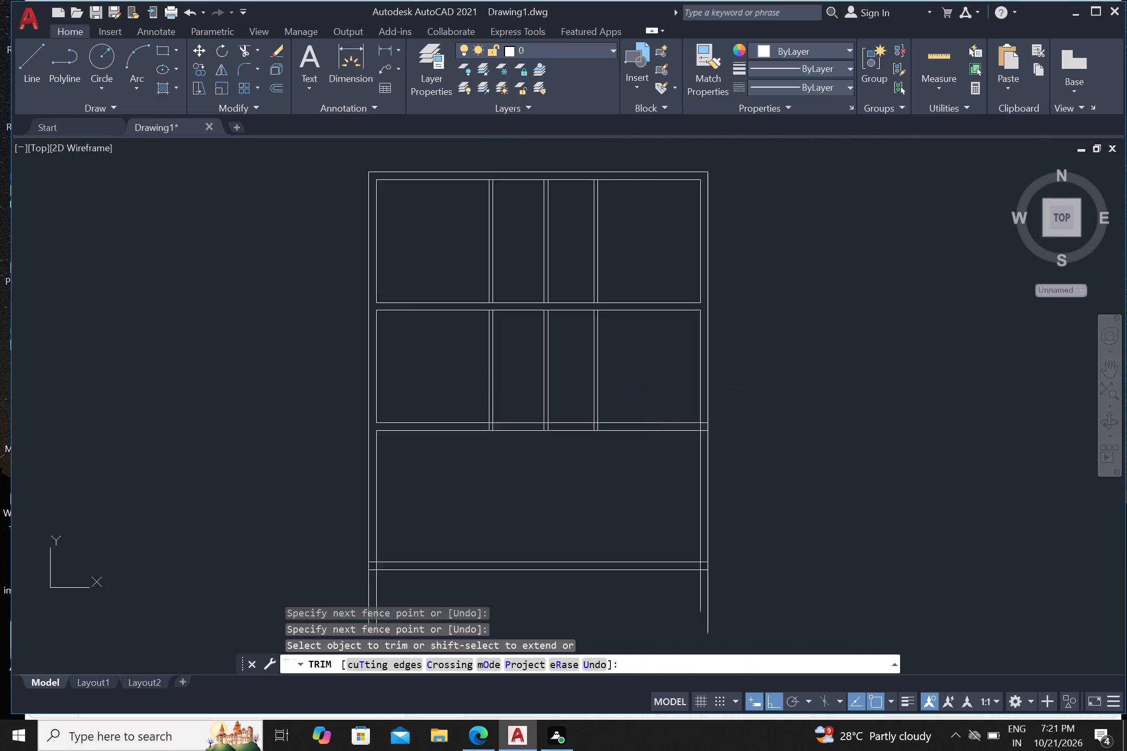
middle_drag(580, 456, 585, 476)
scroll(536, 449, up, 2)
click(415, 450)
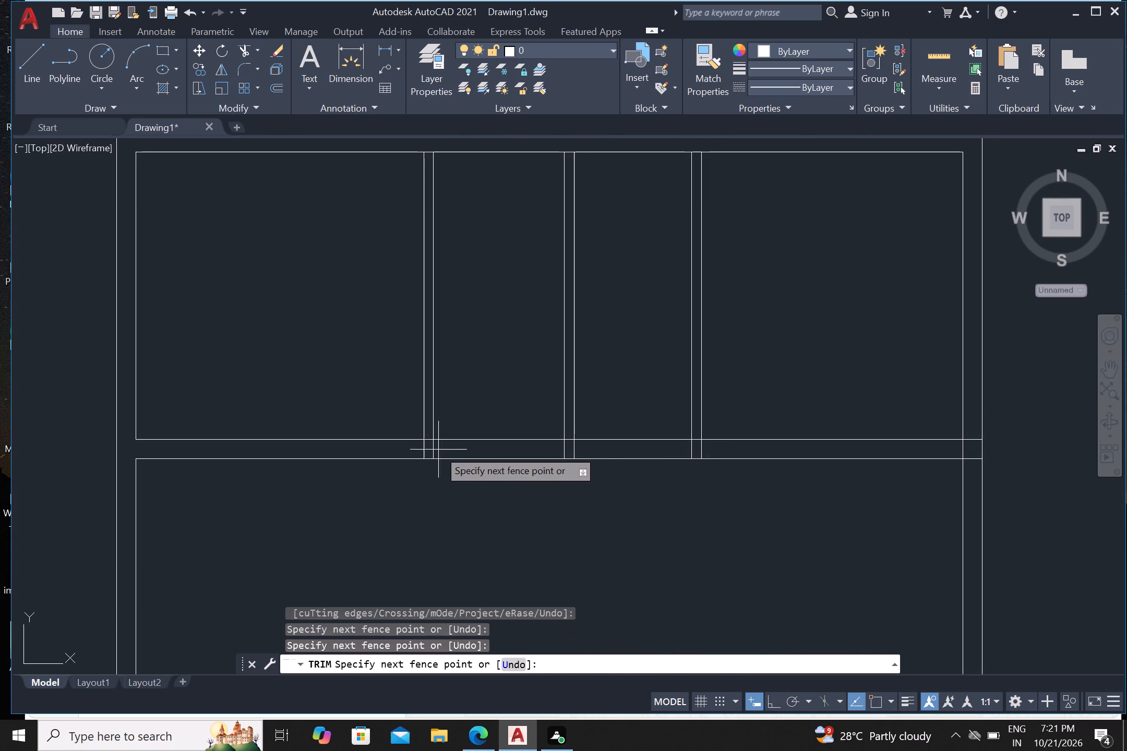
click(720, 452)
scroll(701, 444, down, 3)
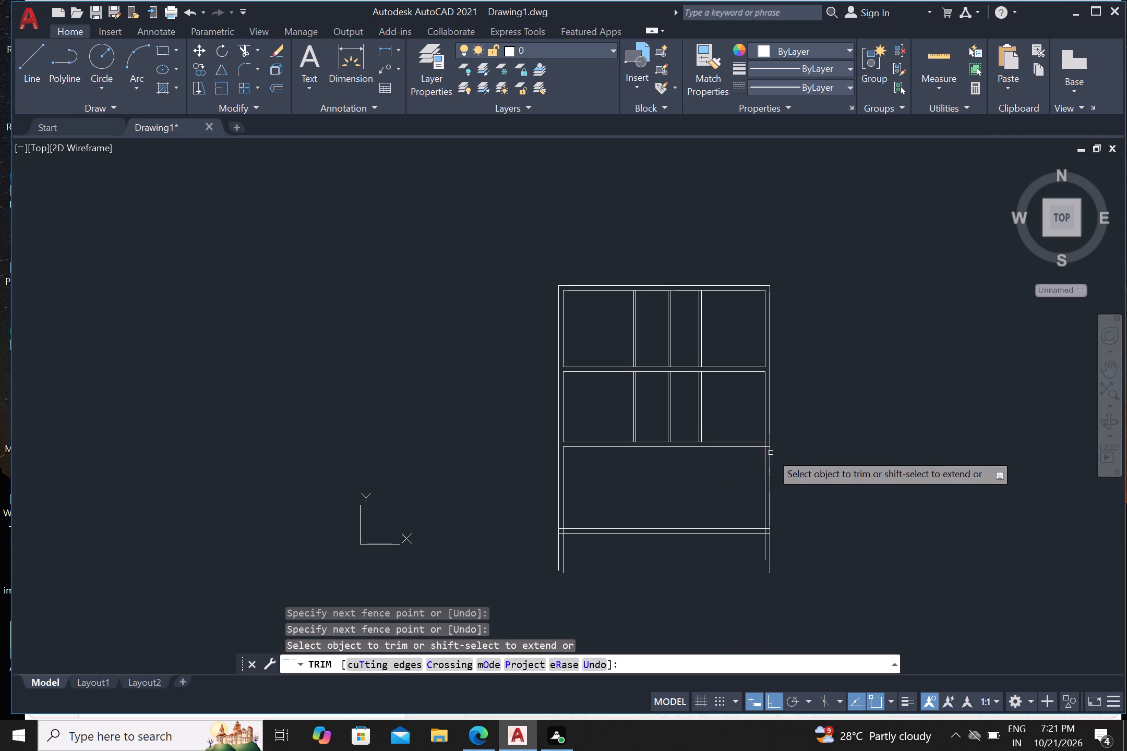
Trim the crossing lines where the lower interior horizontal wall meets the right outer wall, opening the junction.
scroll(778, 450, up, 4)
click(747, 437)
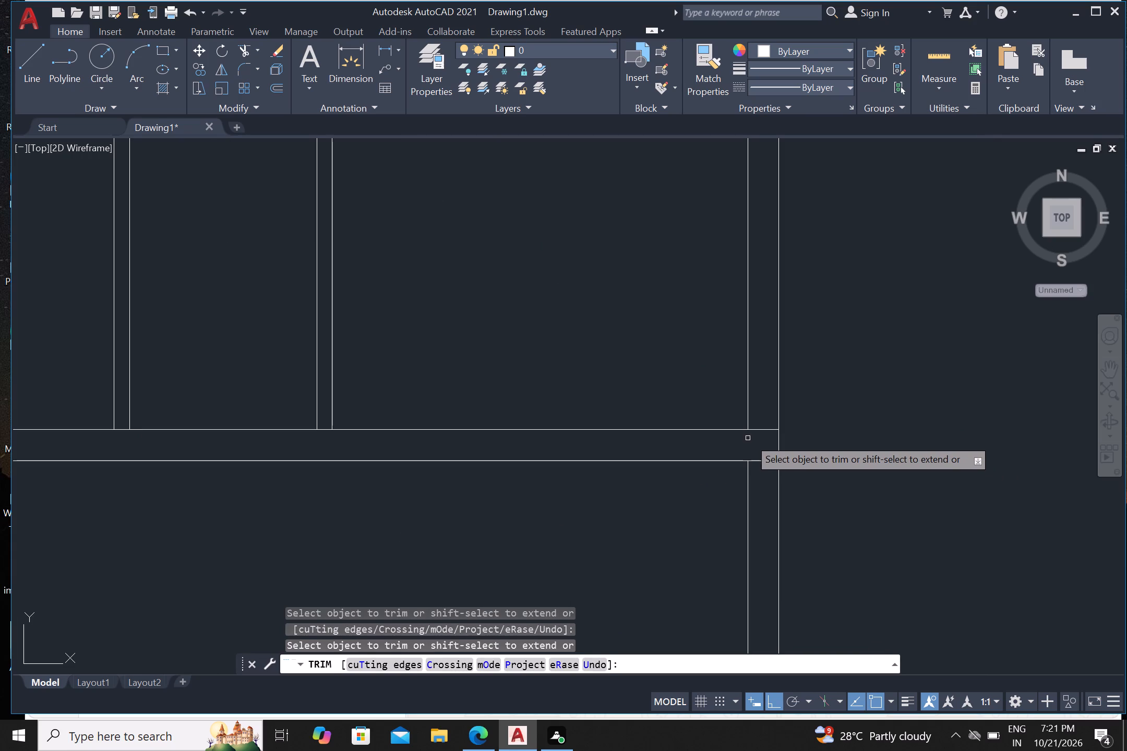
click(751, 439)
drag(771, 478, 766, 474)
click(758, 455)
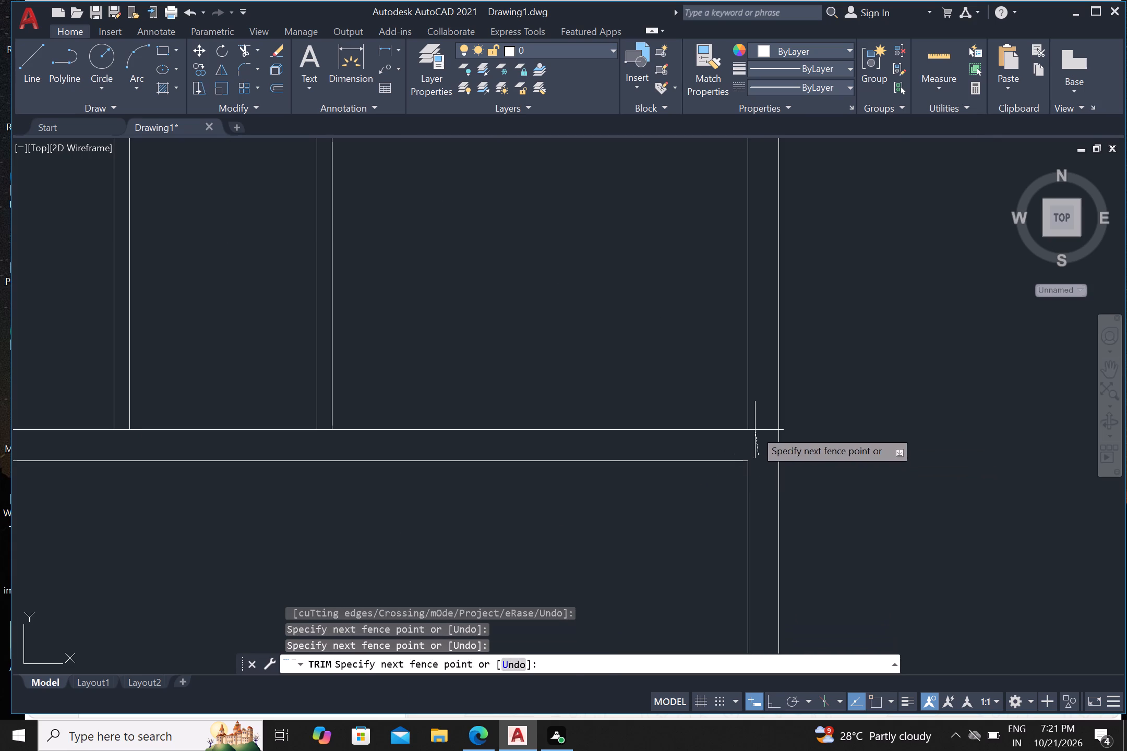
click(769, 417)
Trim the crossing lines where the bottom horizontal wall meets the left outer wall, opening the junction.
scroll(762, 429, down, 3)
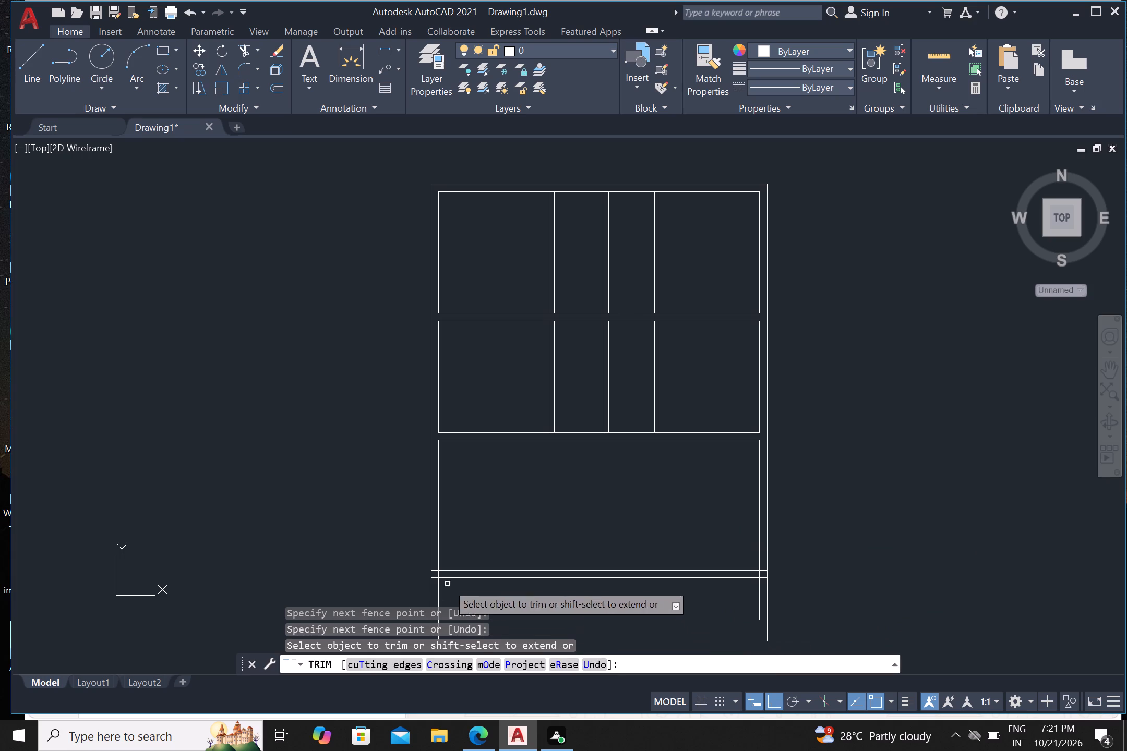
scroll(422, 568, up, 2)
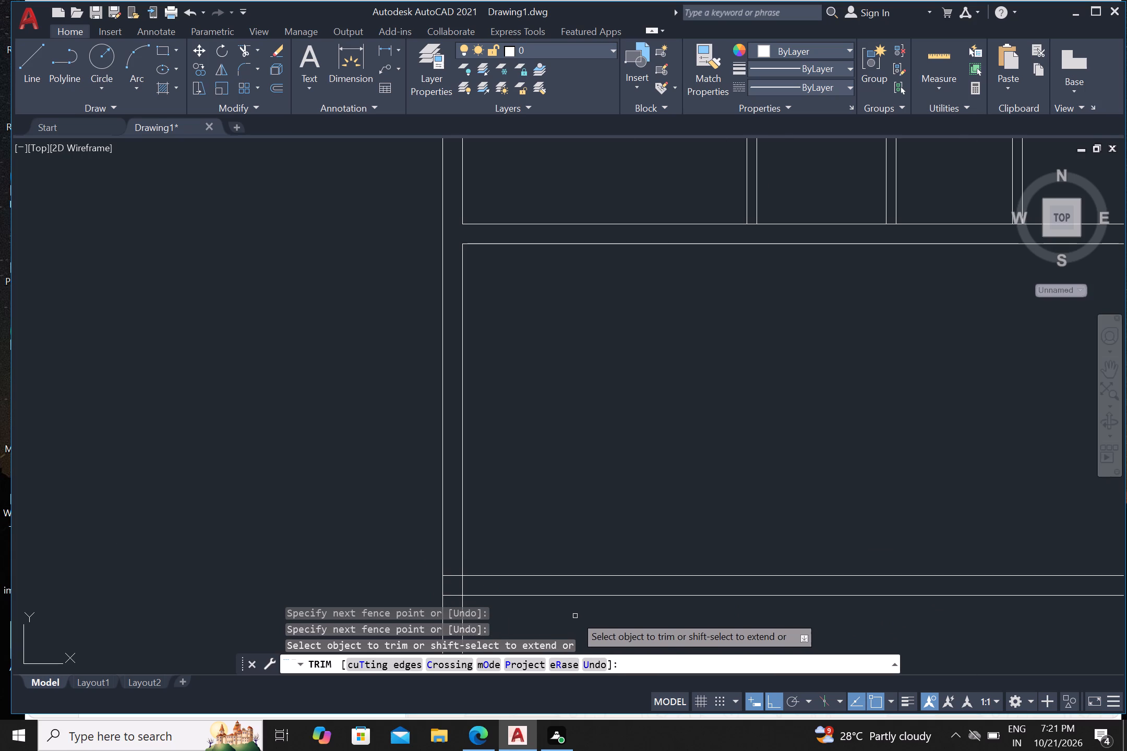
middle_drag(575, 619, 557, 413)
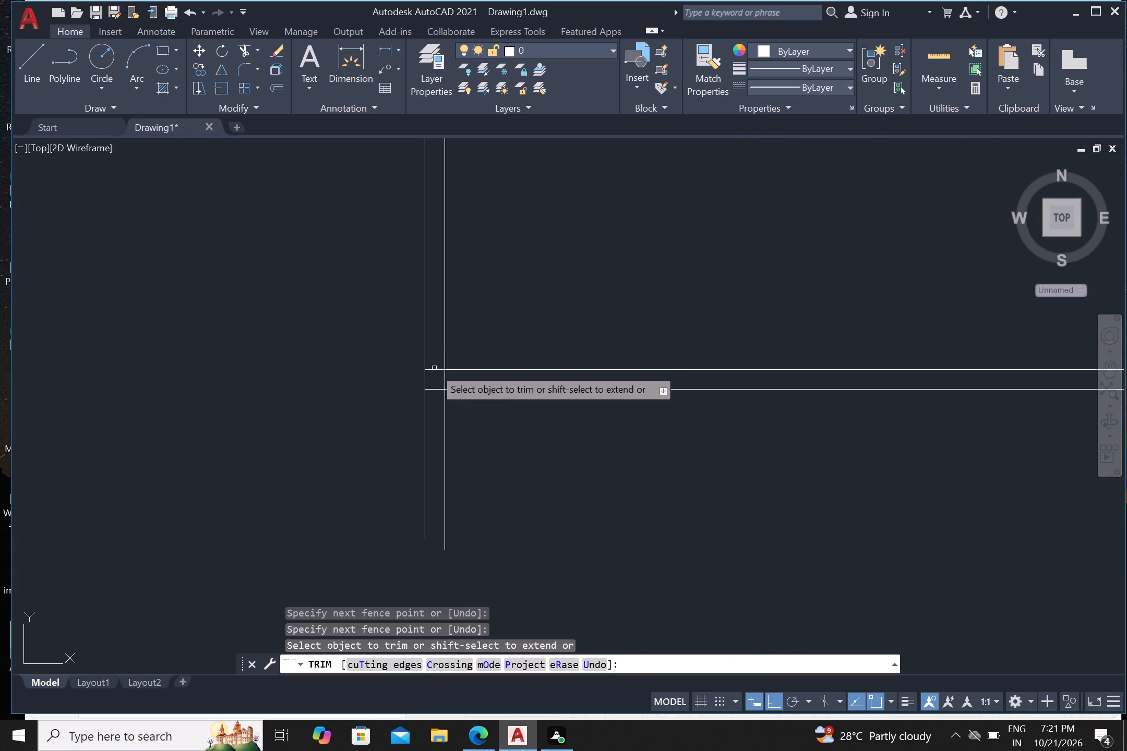
scroll(439, 361, up, 2)
click(437, 362)
click(433, 434)
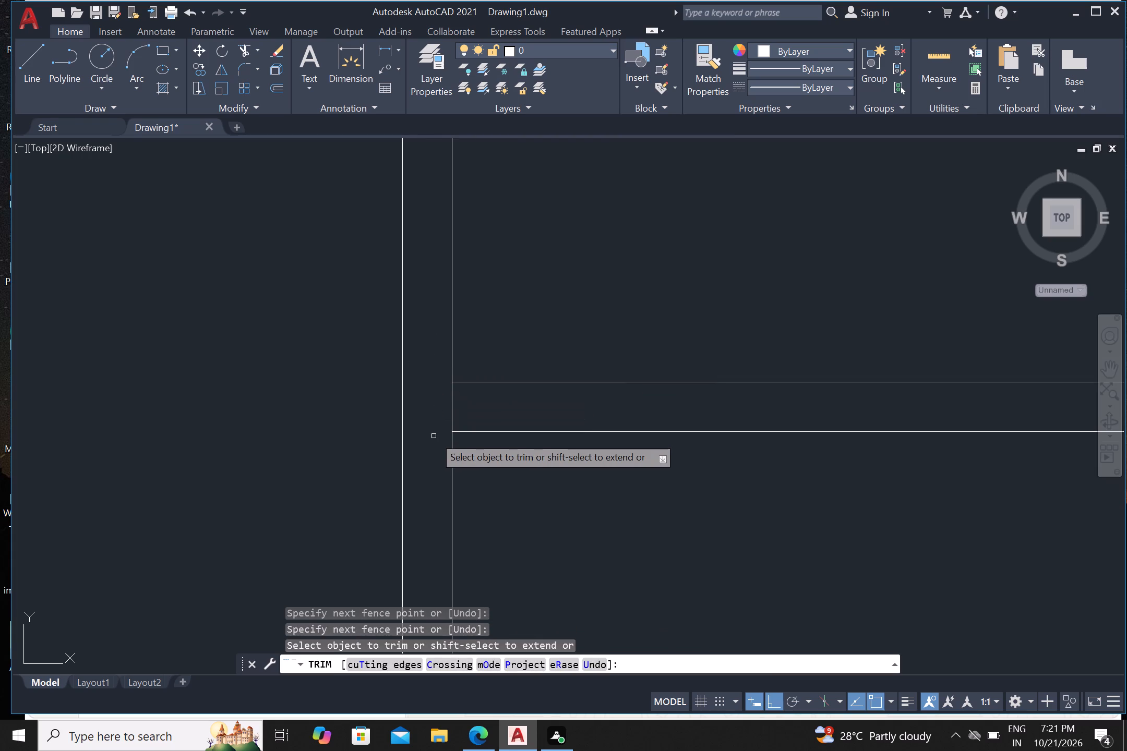
click(428, 422)
click(470, 415)
Trim the bottom-right outer wall corner, removing the crossing lines and the vertical ends that extend below the bottom wall.
scroll(452, 423, down, 4)
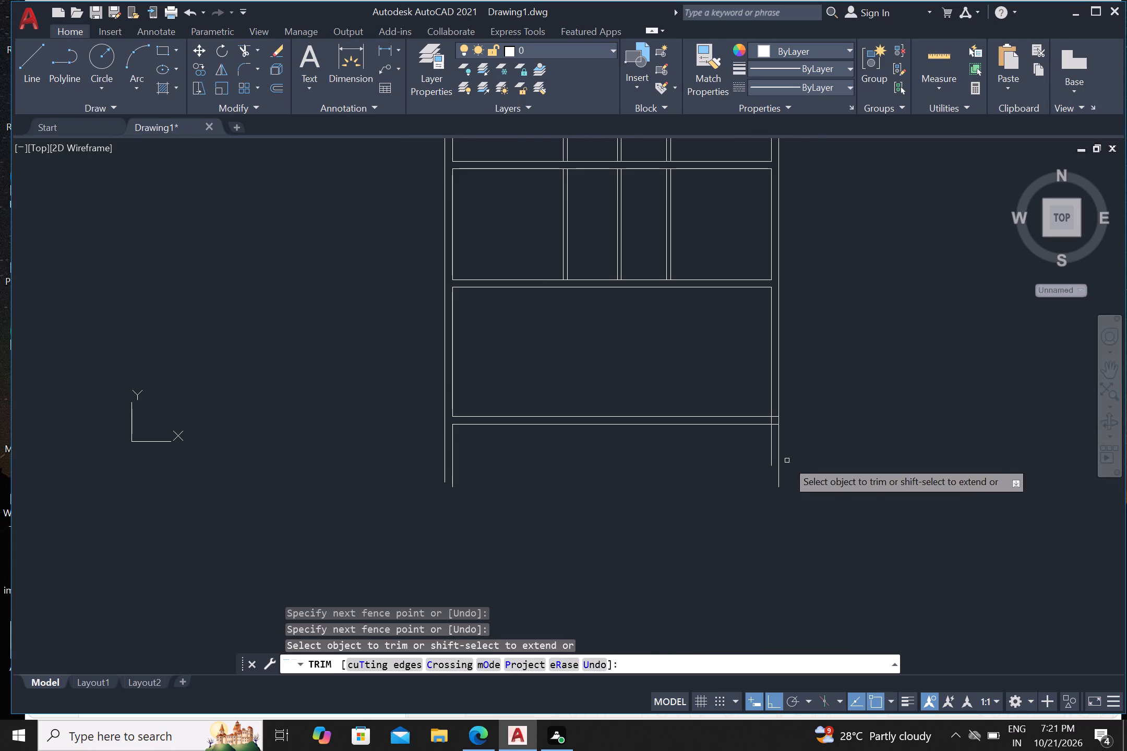
scroll(778, 432, up, 4)
drag(732, 409, 738, 409)
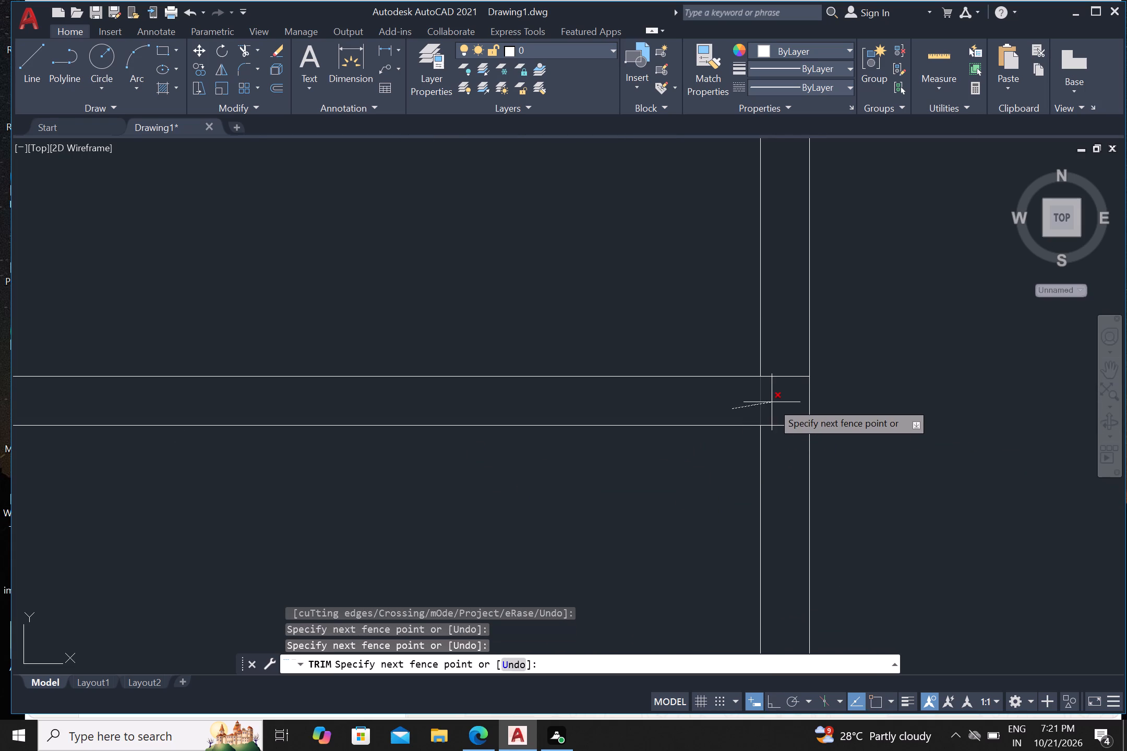
click(778, 404)
click(736, 478)
click(828, 461)
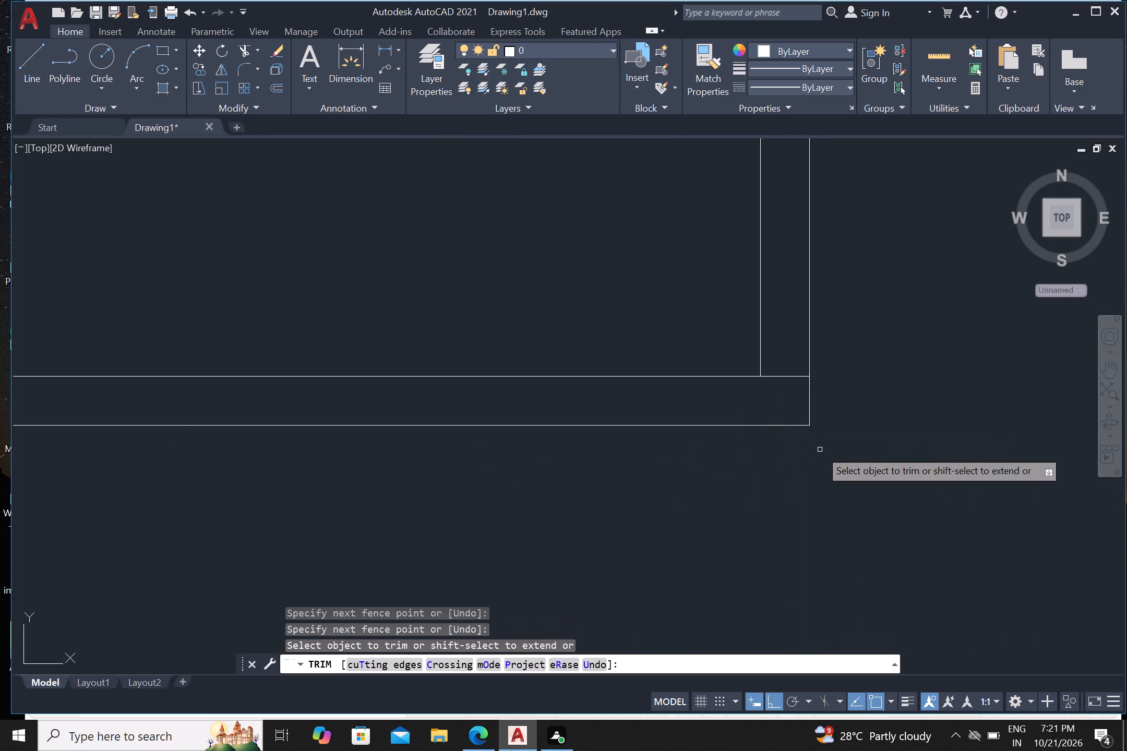
click(789, 396)
click(787, 358)
Trim away the three interior vertical wall pairs between the upper and lower interior horizontal walls.
scroll(792, 364, down, 3)
scroll(744, 411, down, 2)
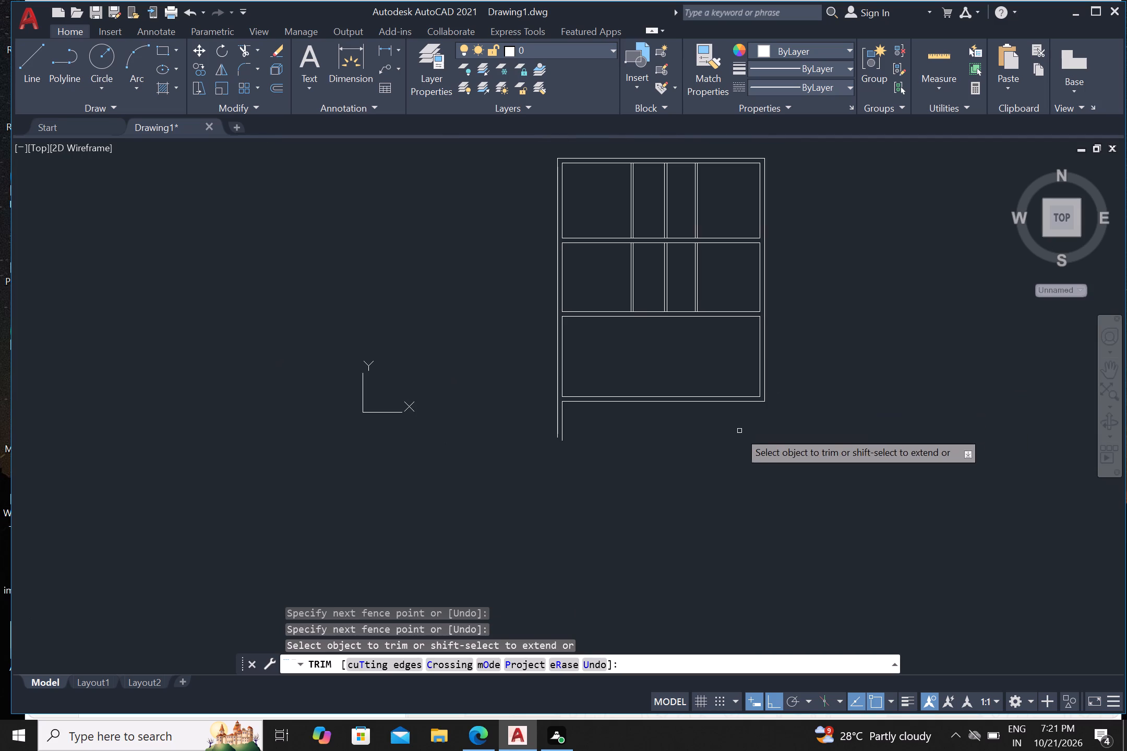
middle_drag(688, 450, 635, 630)
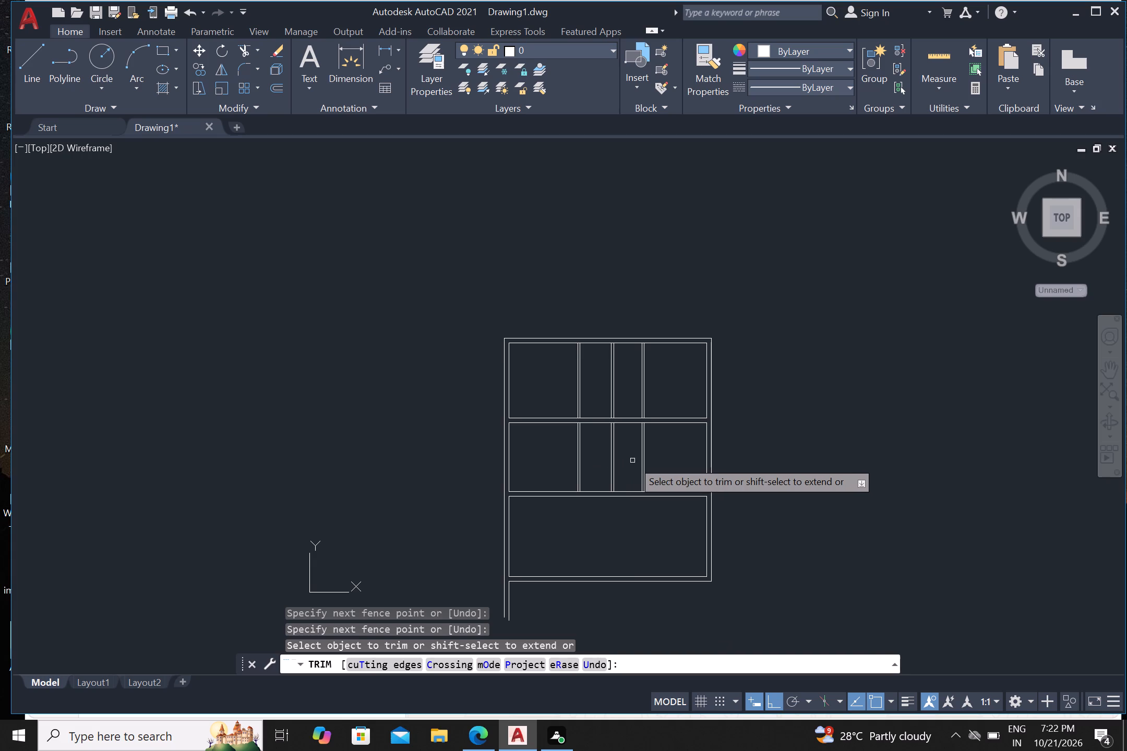
drag(670, 459, 663, 460)
drag(547, 459, 566, 468)
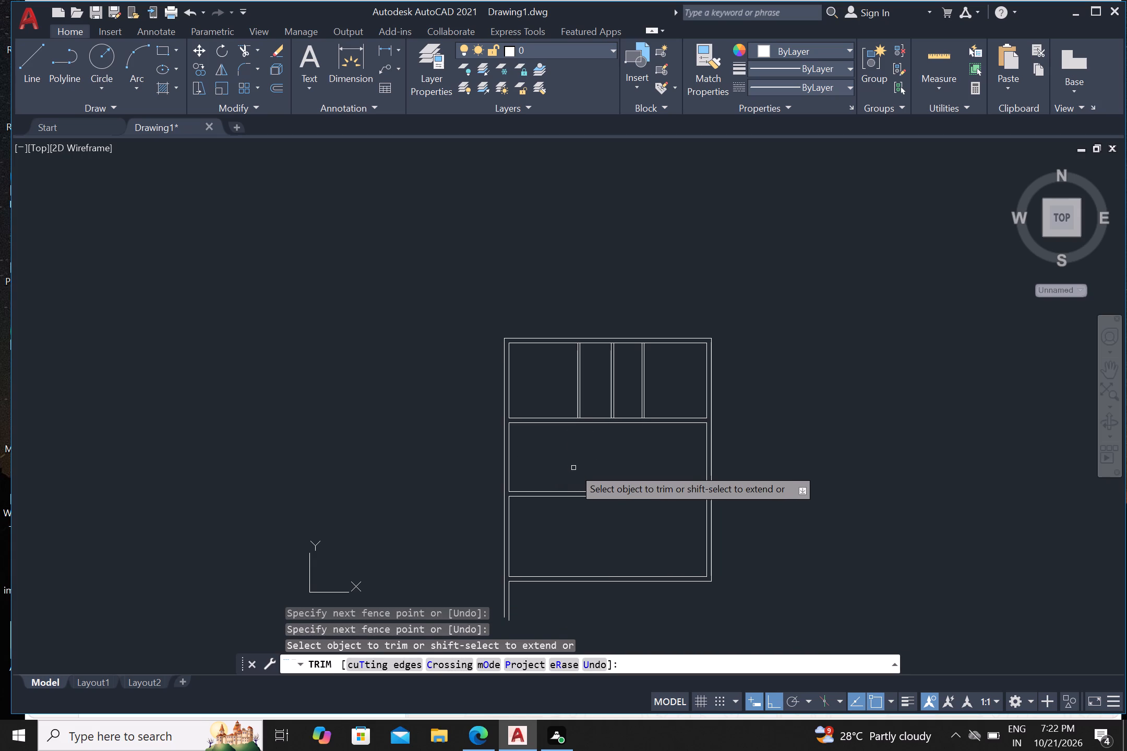
Examine the trimmed wall layout across the three rows of rooms and end the Trim command.
middle_drag(647, 468, 579, 470)
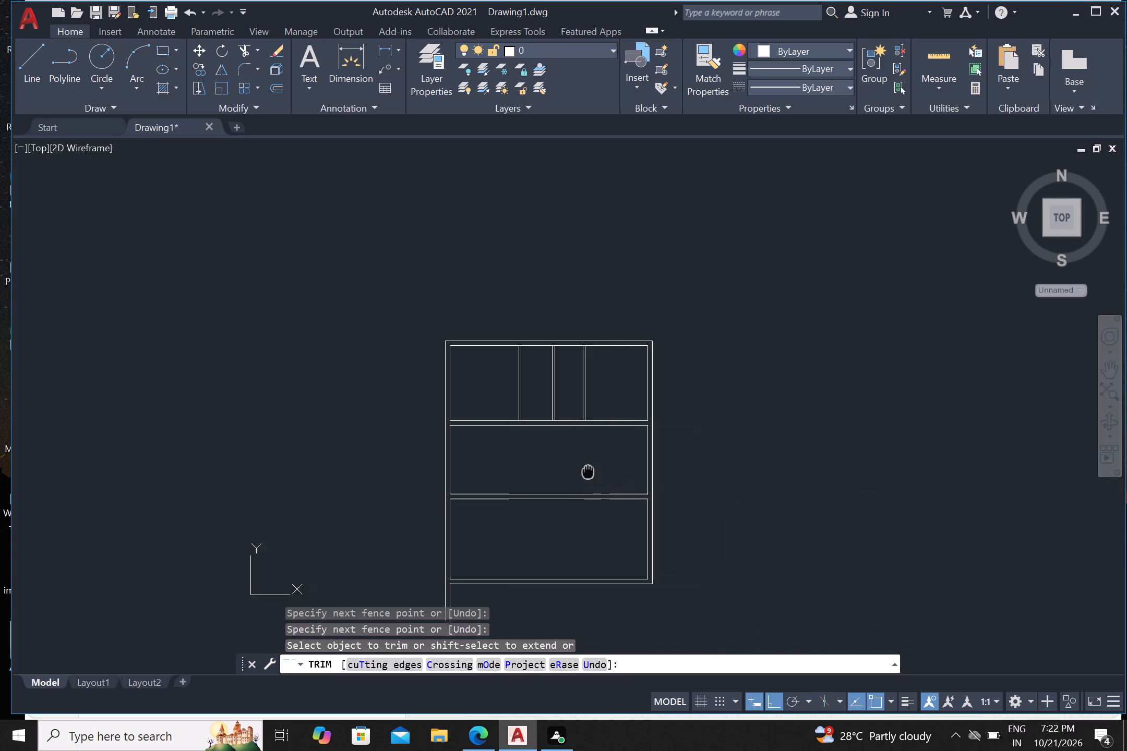
middle_drag(579, 470, 495, 474)
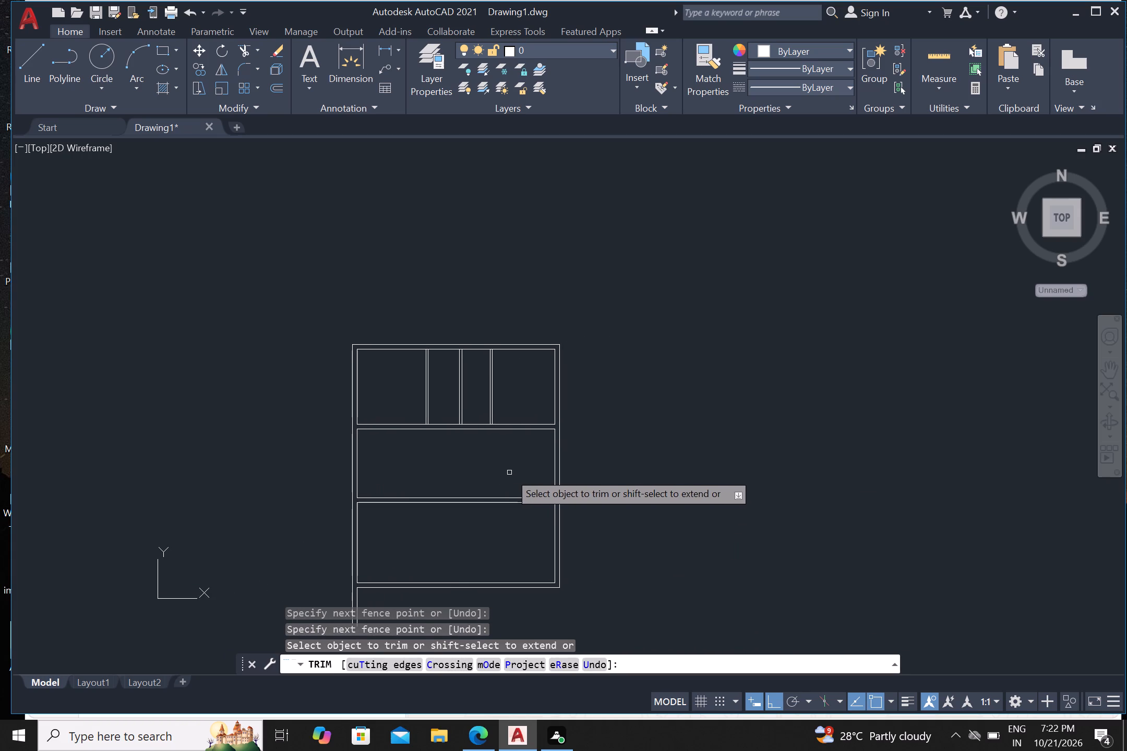
scroll(553, 466, up, 2)
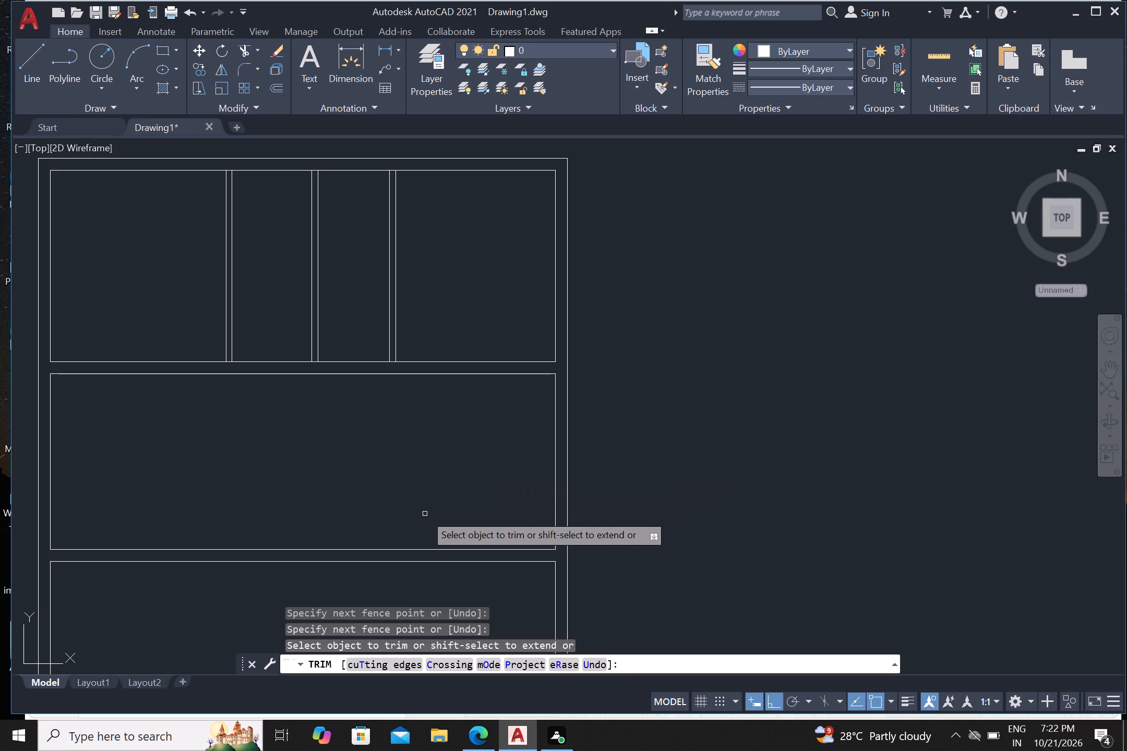
scroll(425, 514, down, 1)
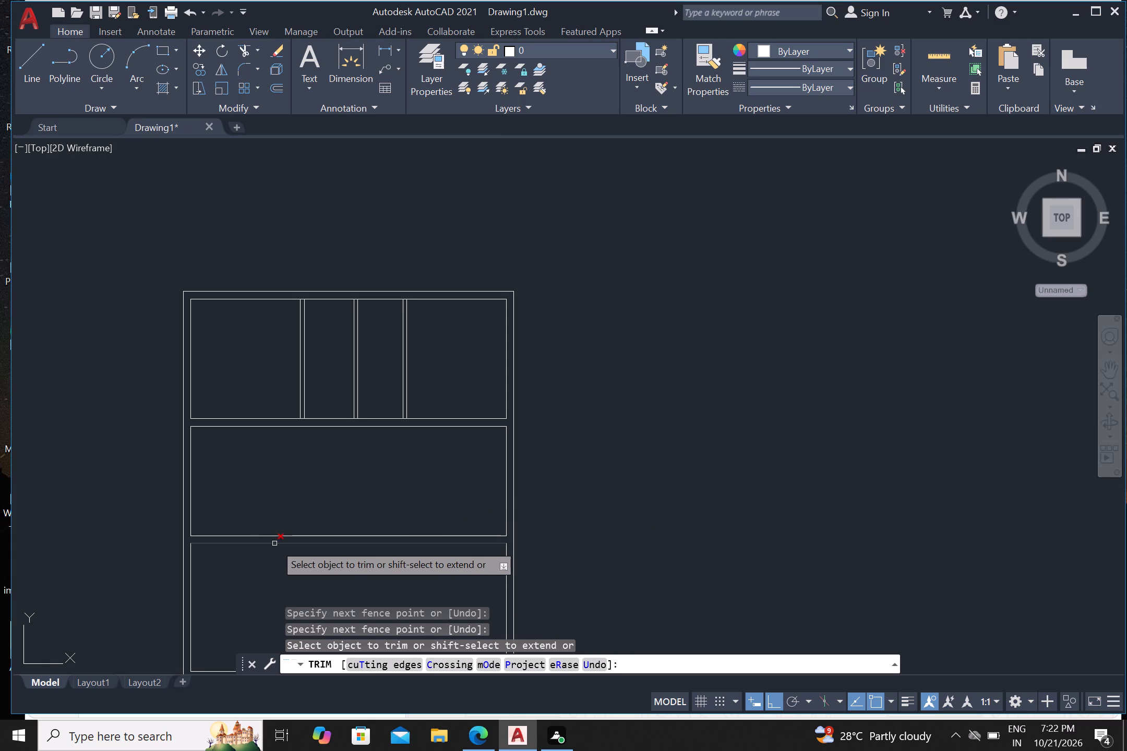
middle_drag(280, 543, 346, 556)
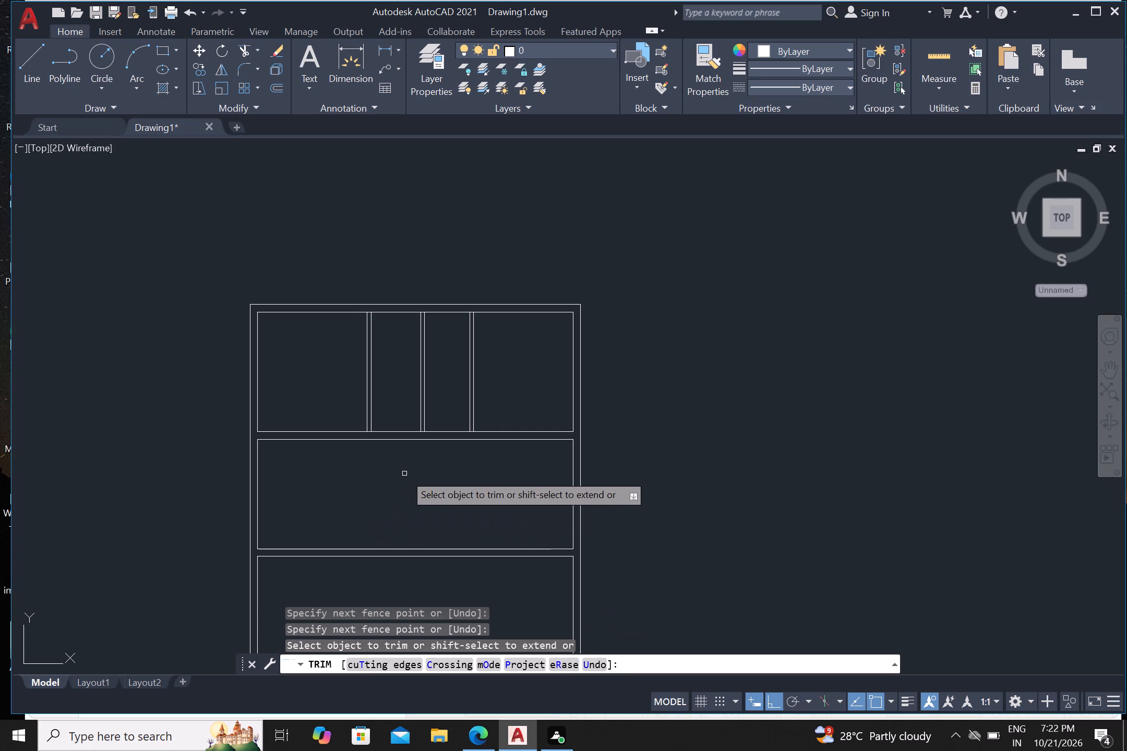
scroll(416, 481, down, 1)
middle_drag(389, 494, 487, 451)
scroll(424, 445, up, 2)
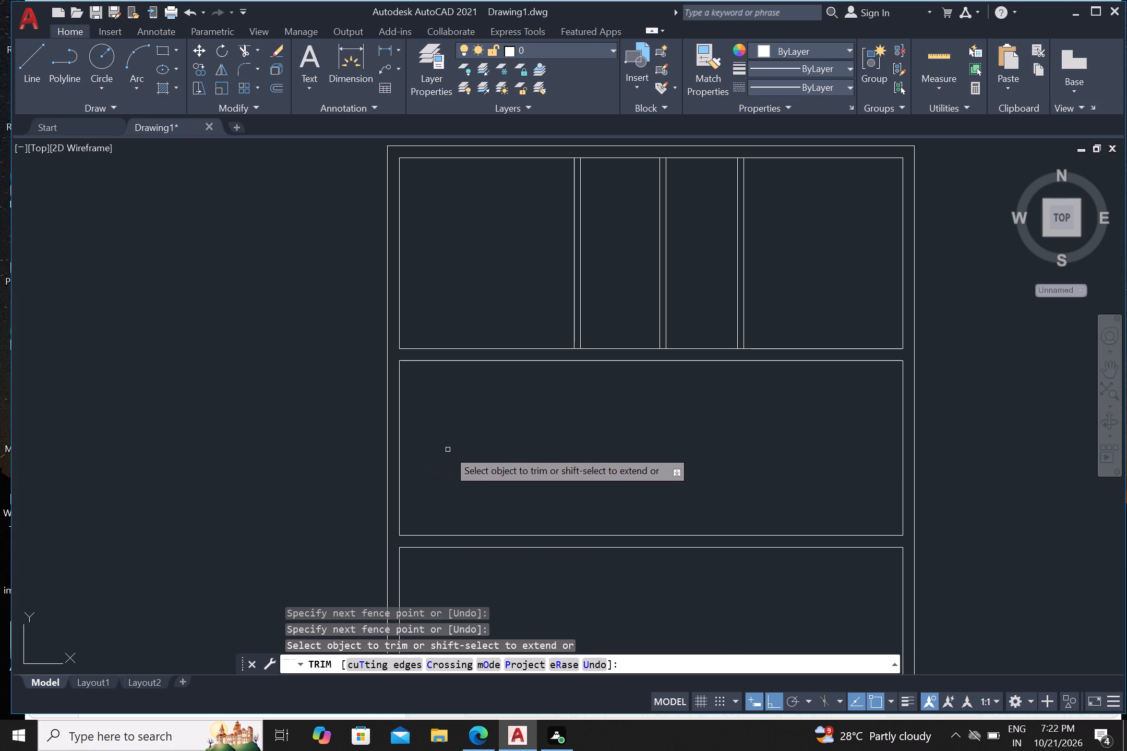
scroll(462, 472, down, 1)
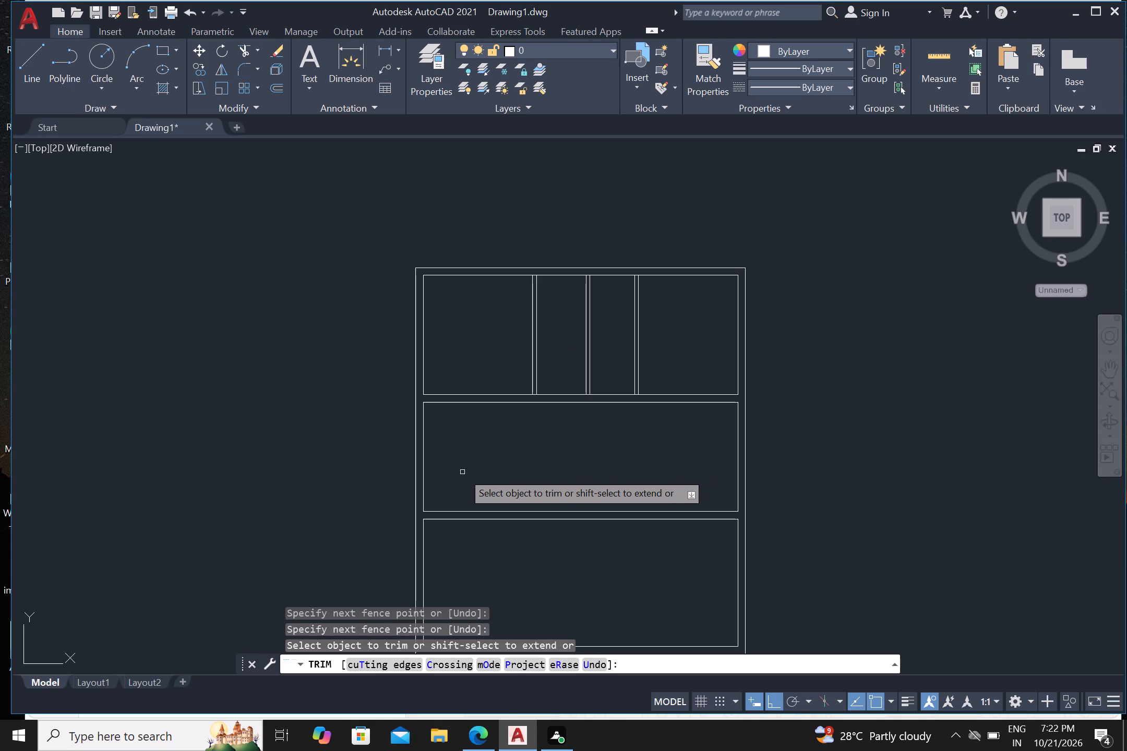
middle_drag(462, 459, 445, 420)
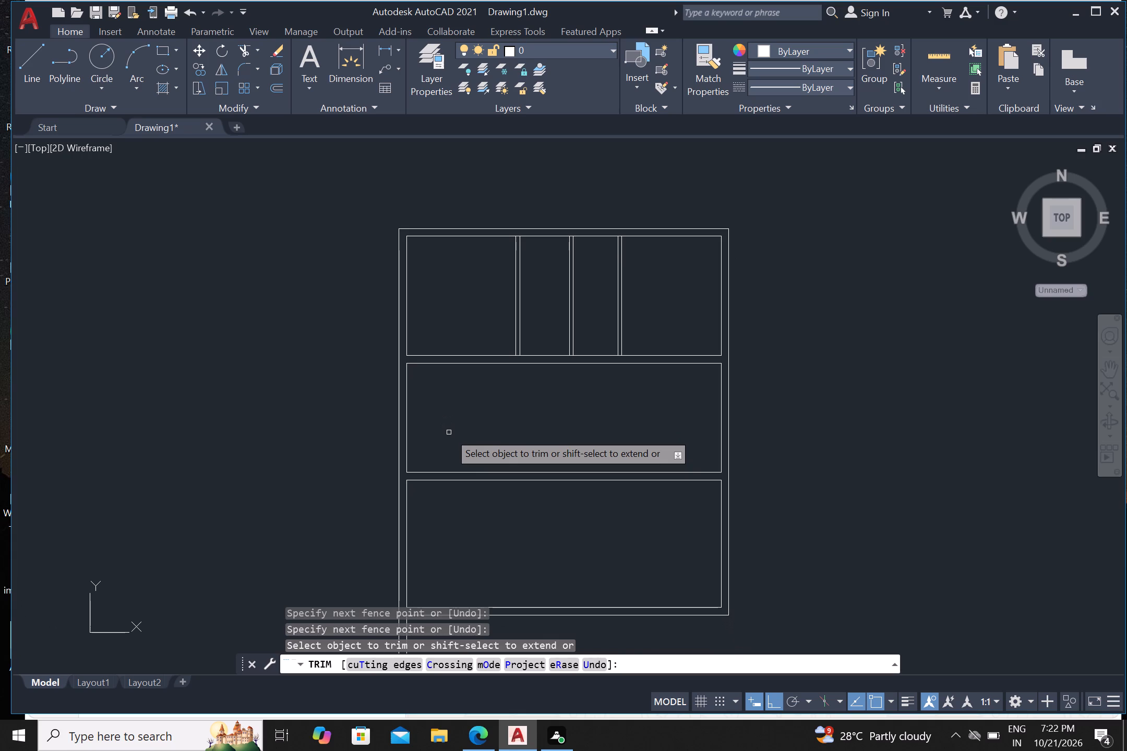
key(Escape)
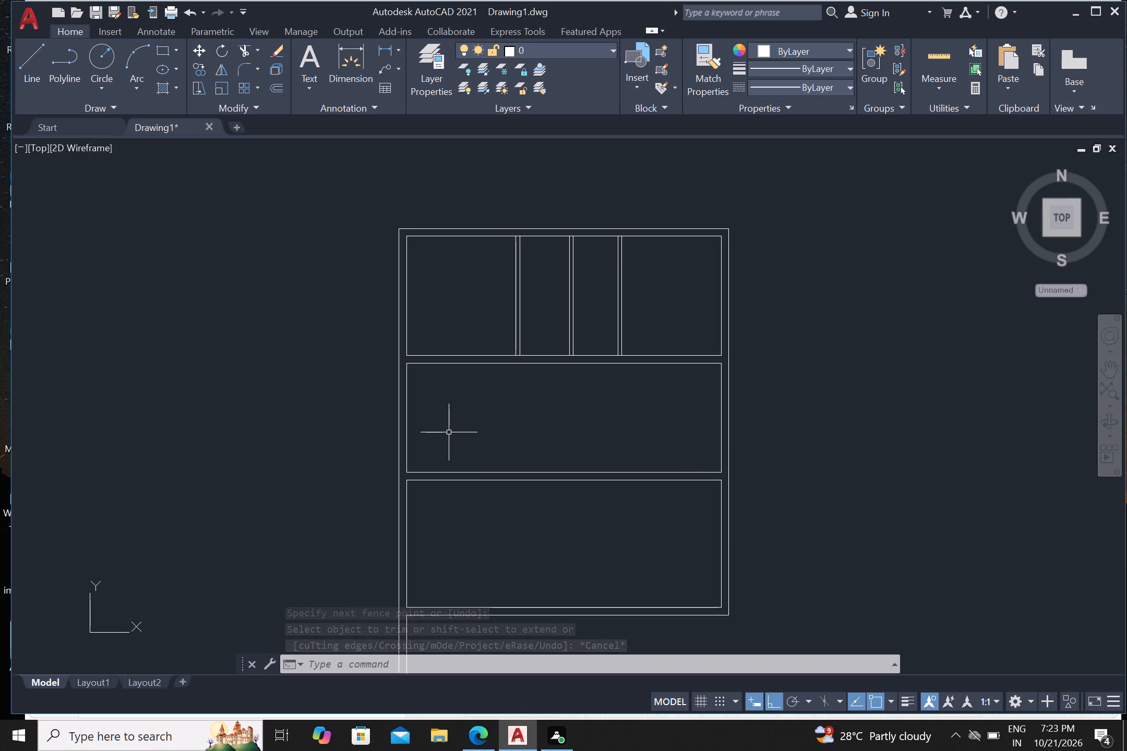
Start the Offset command.
key(o)
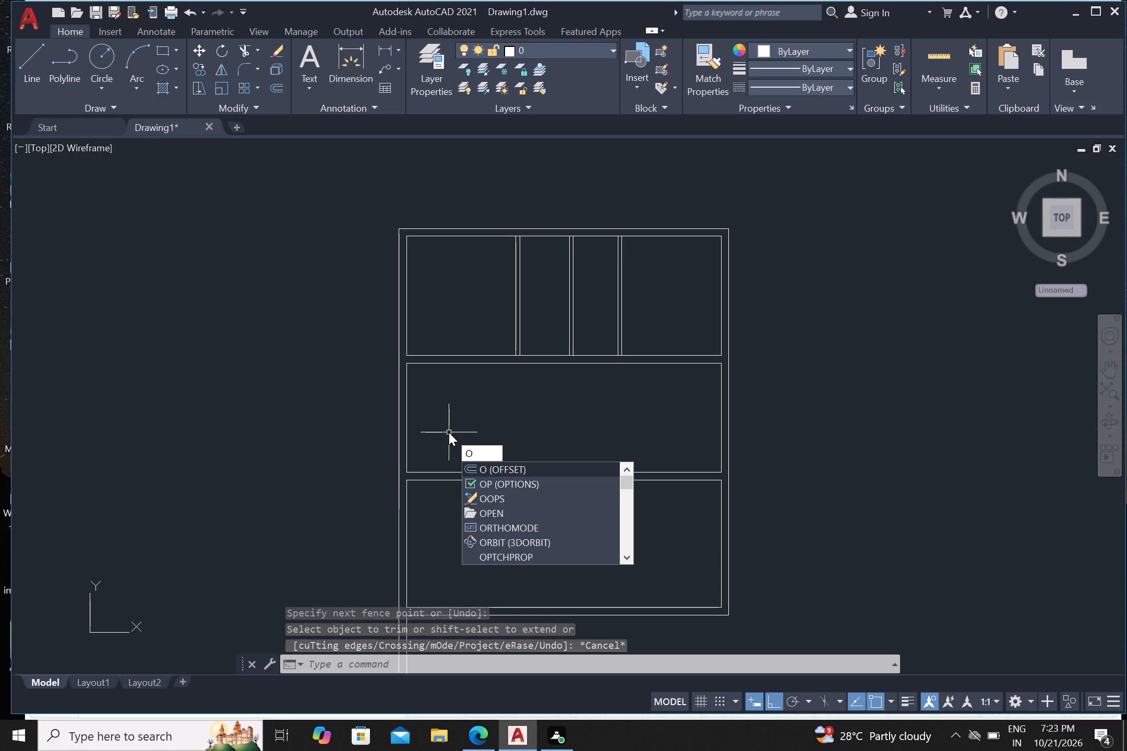
click(545, 469)
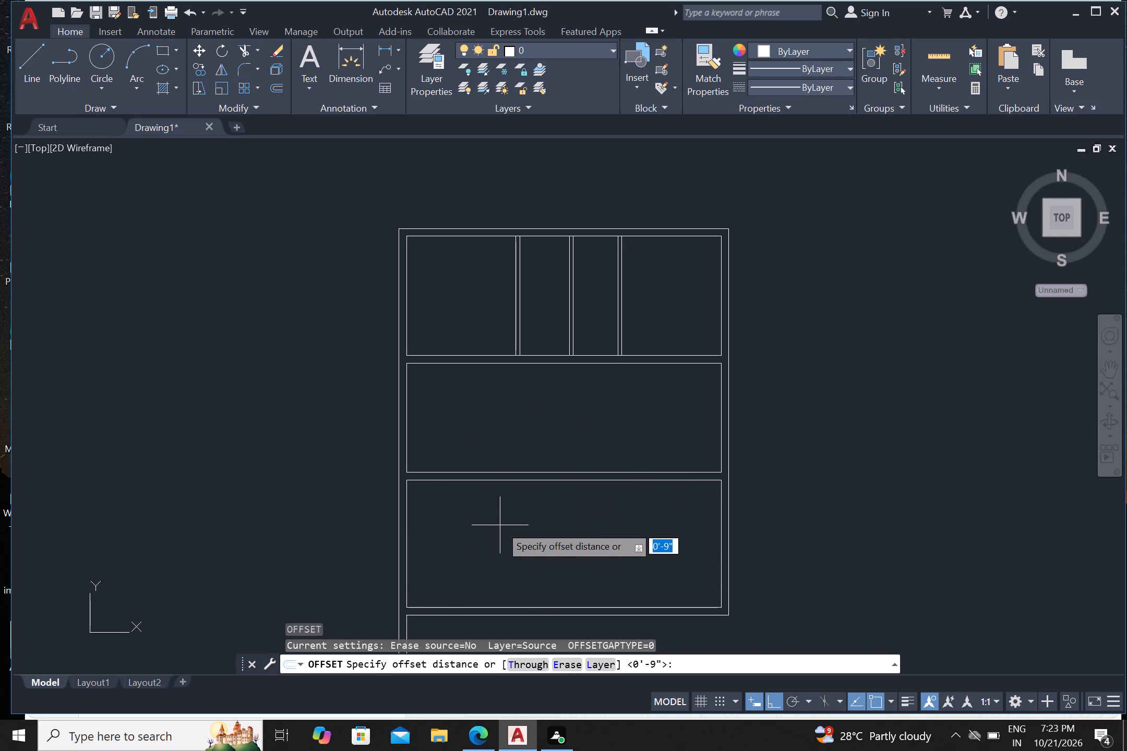
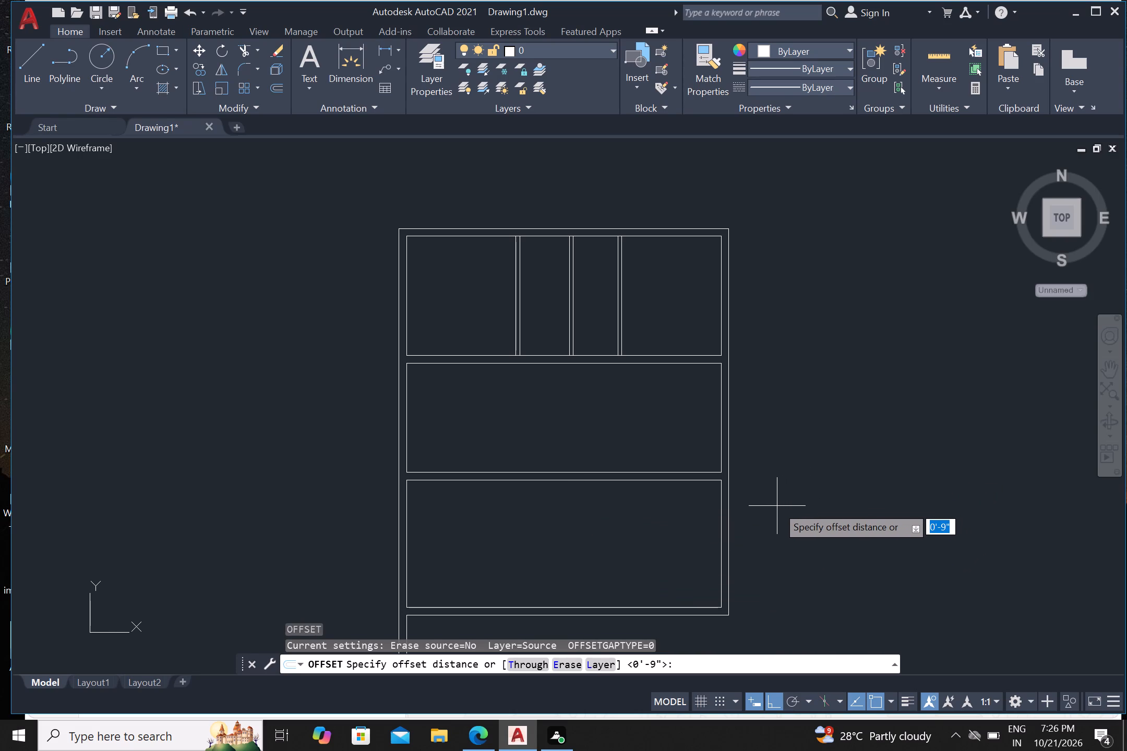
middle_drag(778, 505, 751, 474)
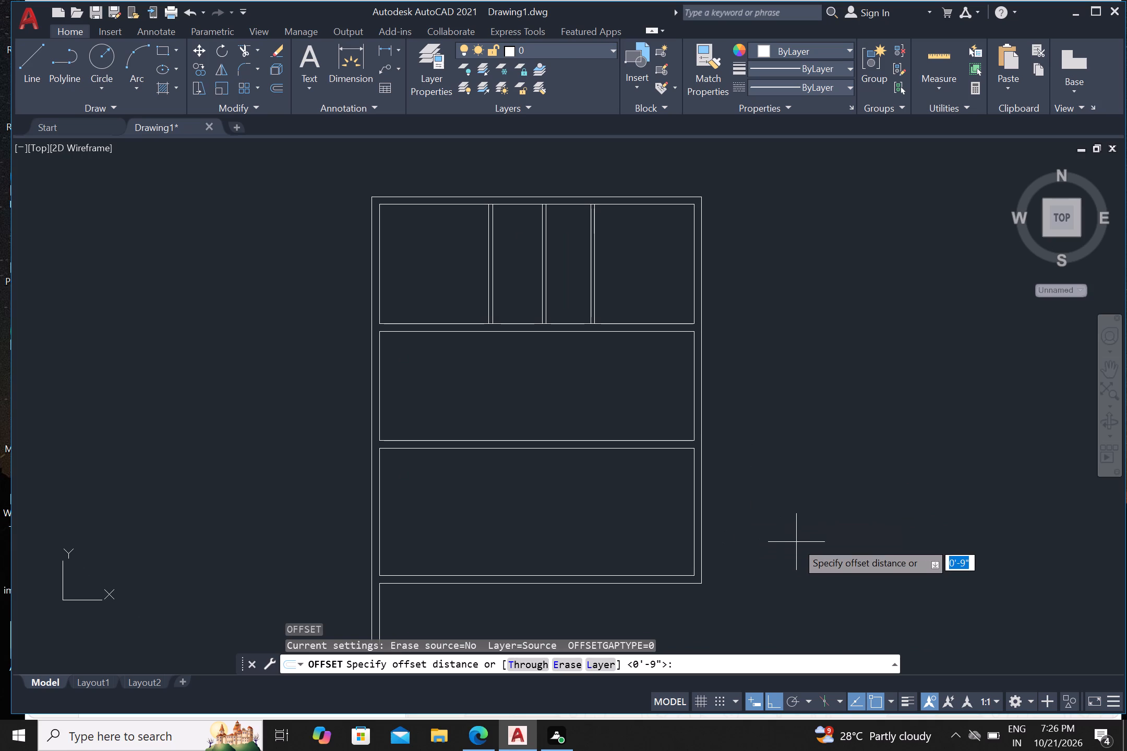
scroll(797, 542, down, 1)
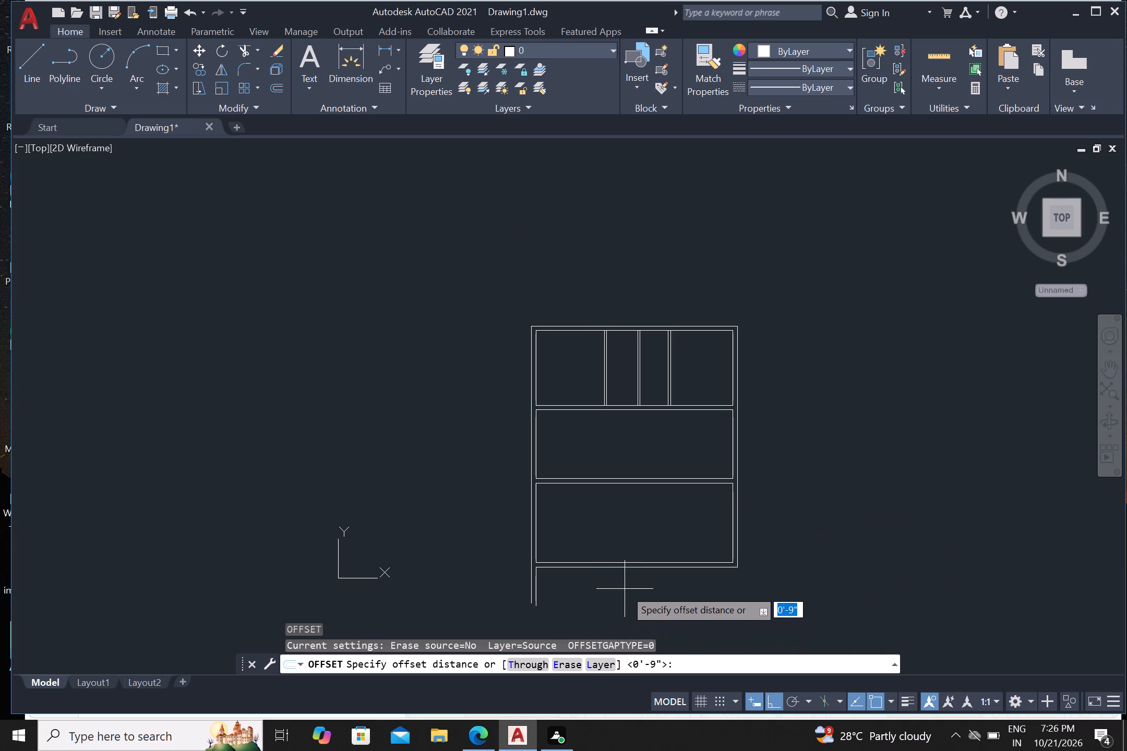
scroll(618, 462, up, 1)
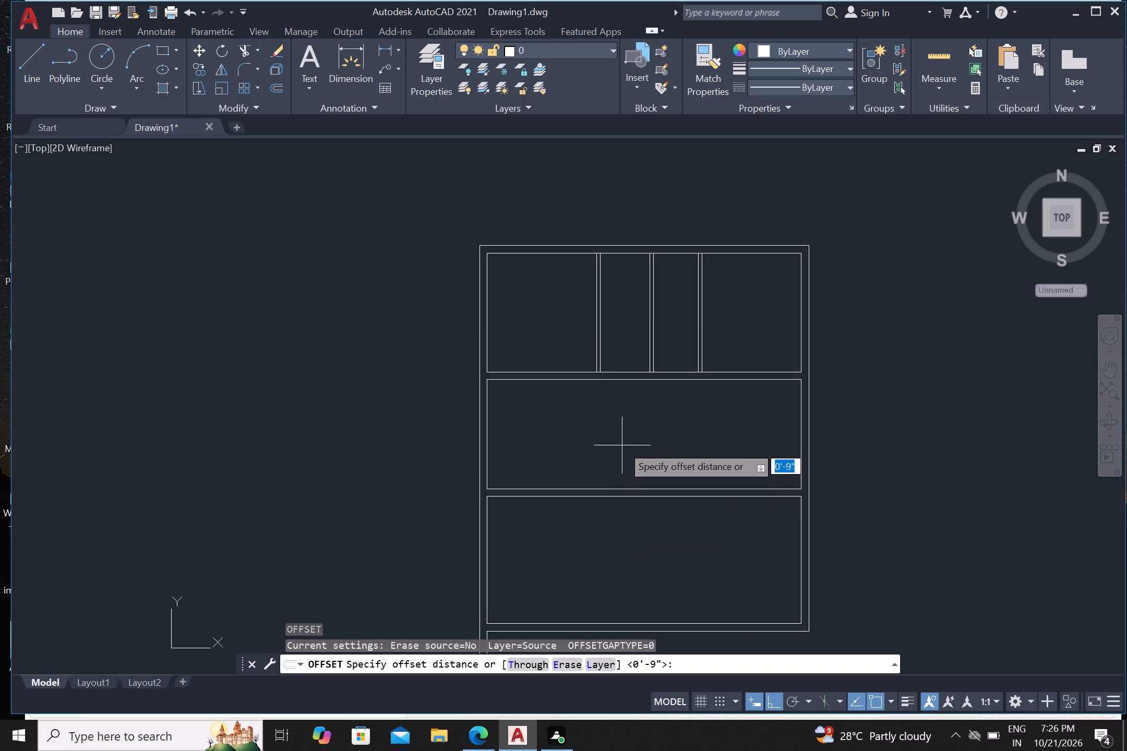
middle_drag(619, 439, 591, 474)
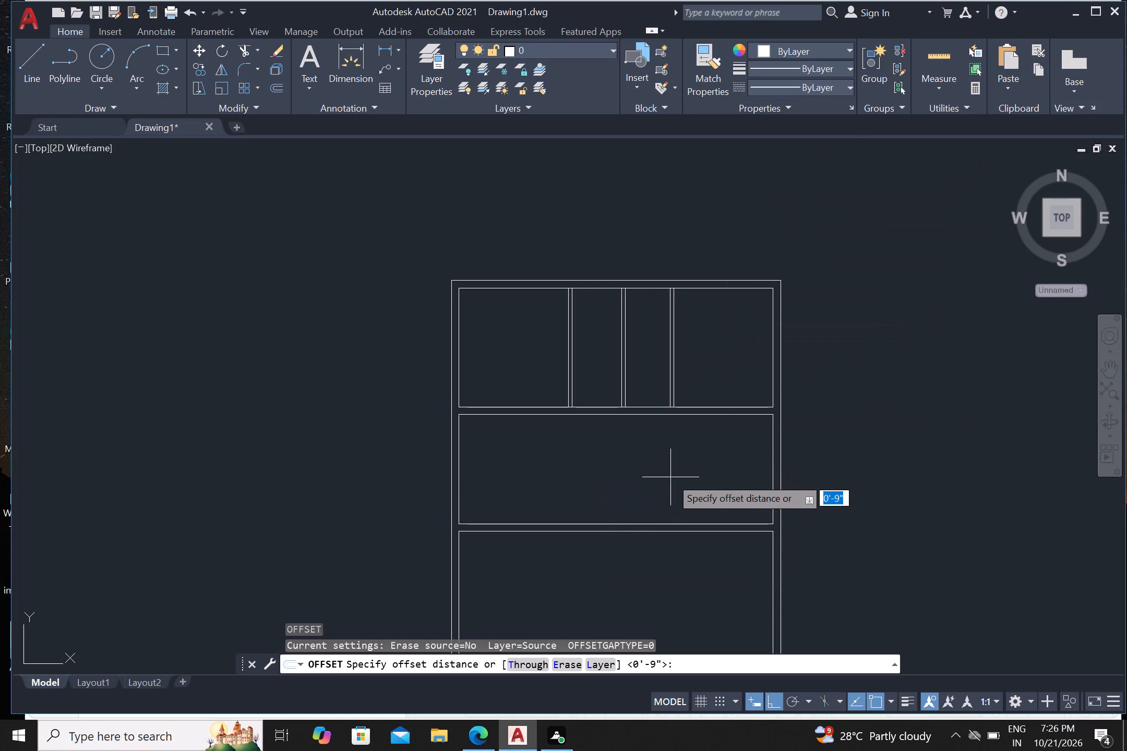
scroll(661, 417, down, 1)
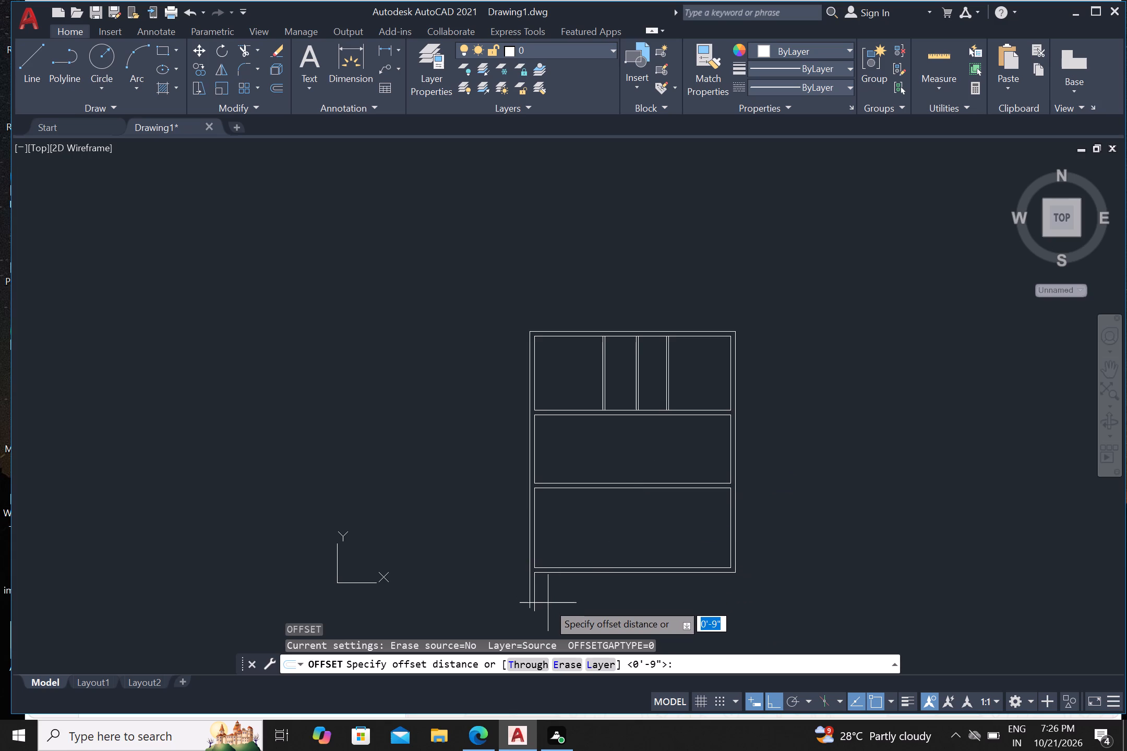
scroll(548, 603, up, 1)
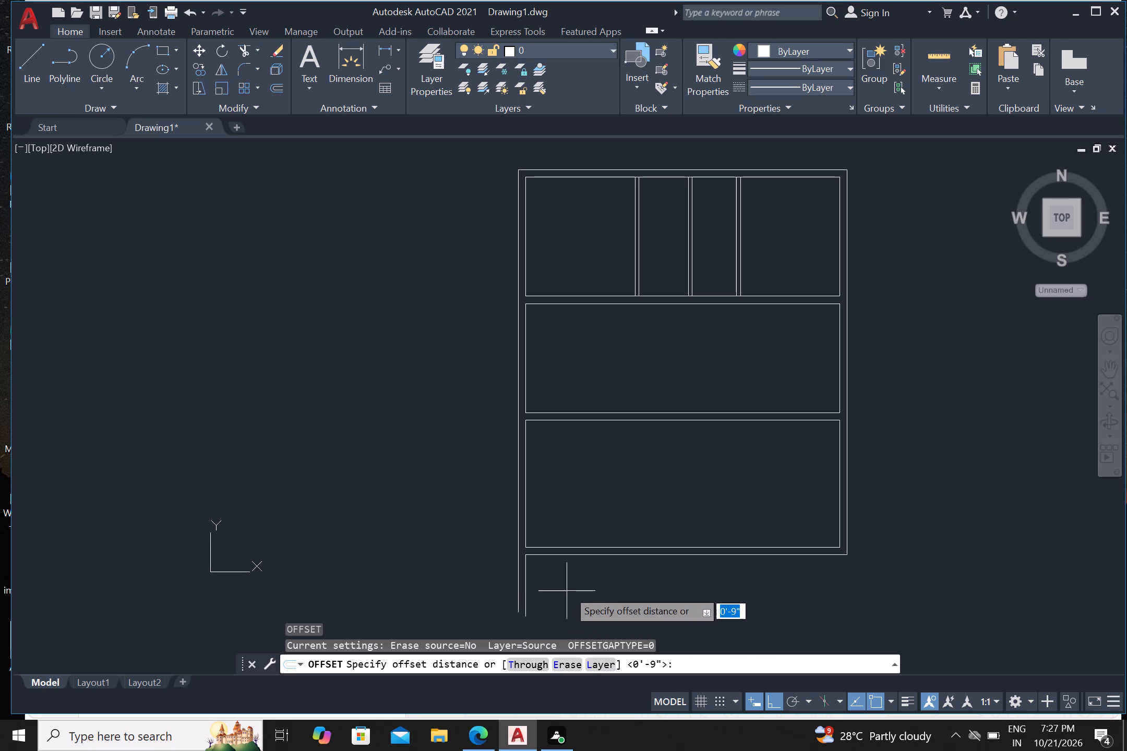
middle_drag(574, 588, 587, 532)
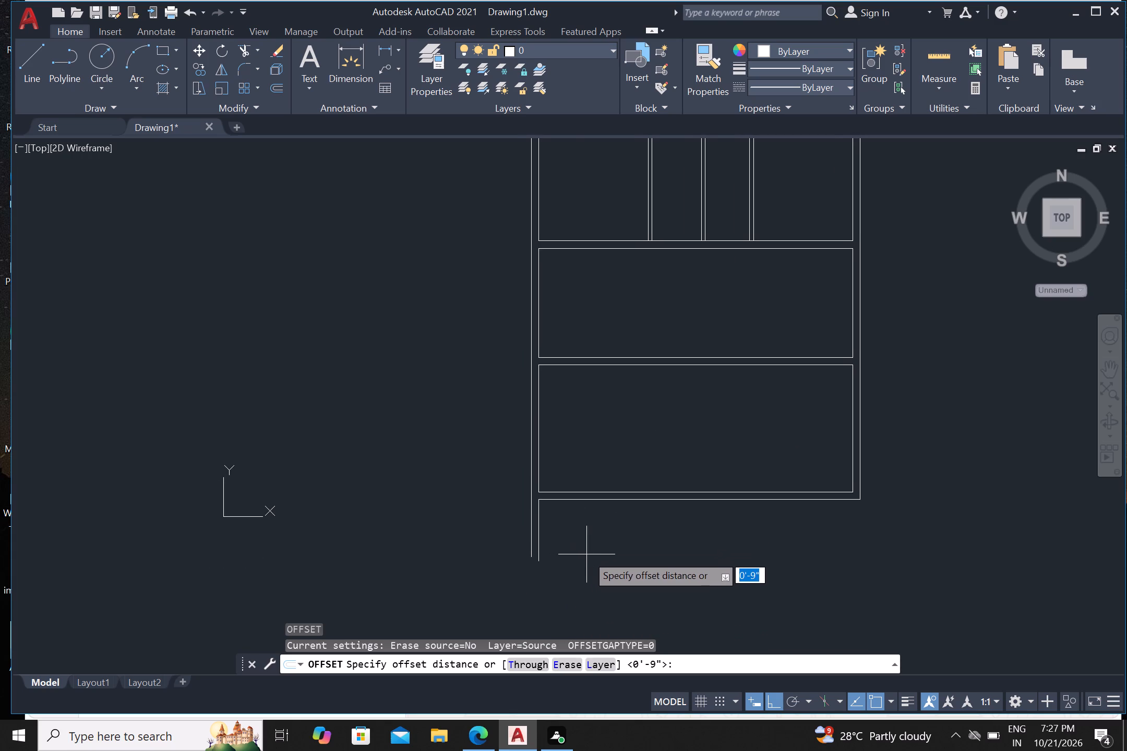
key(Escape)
Draw a horizontal line from the lower end of the left outer wall stub, crossing both of its vertical lines.
key(l)
key(Return)
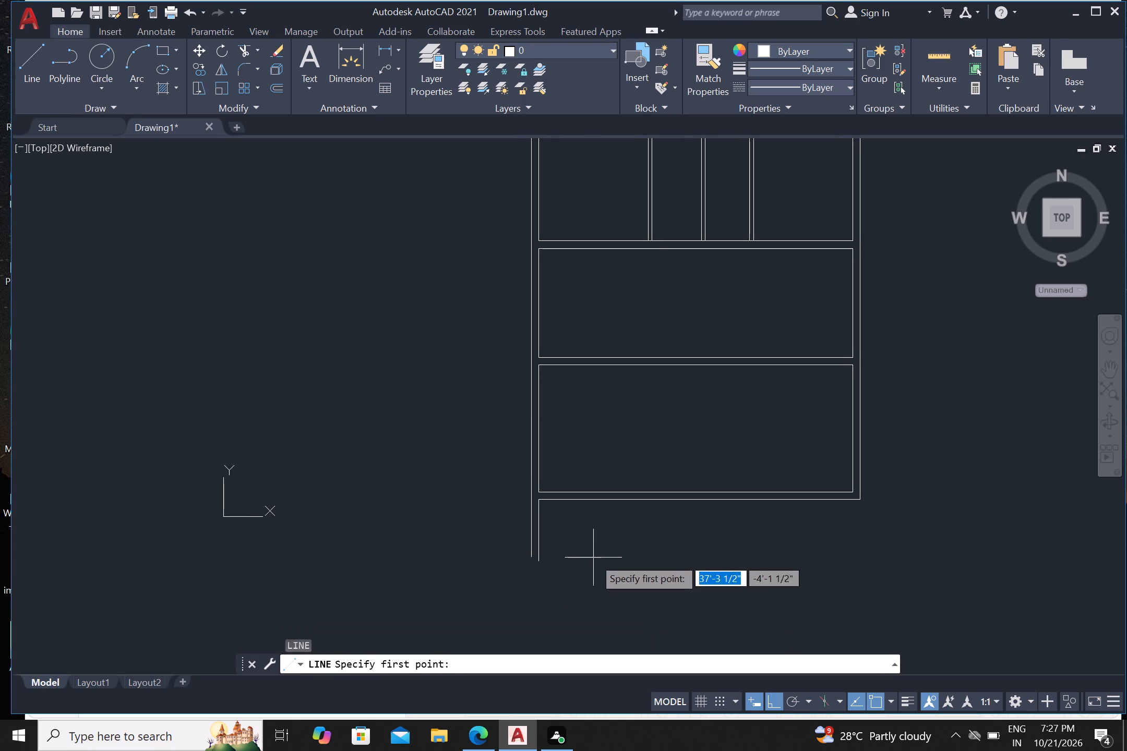
scroll(579, 558, up, 1)
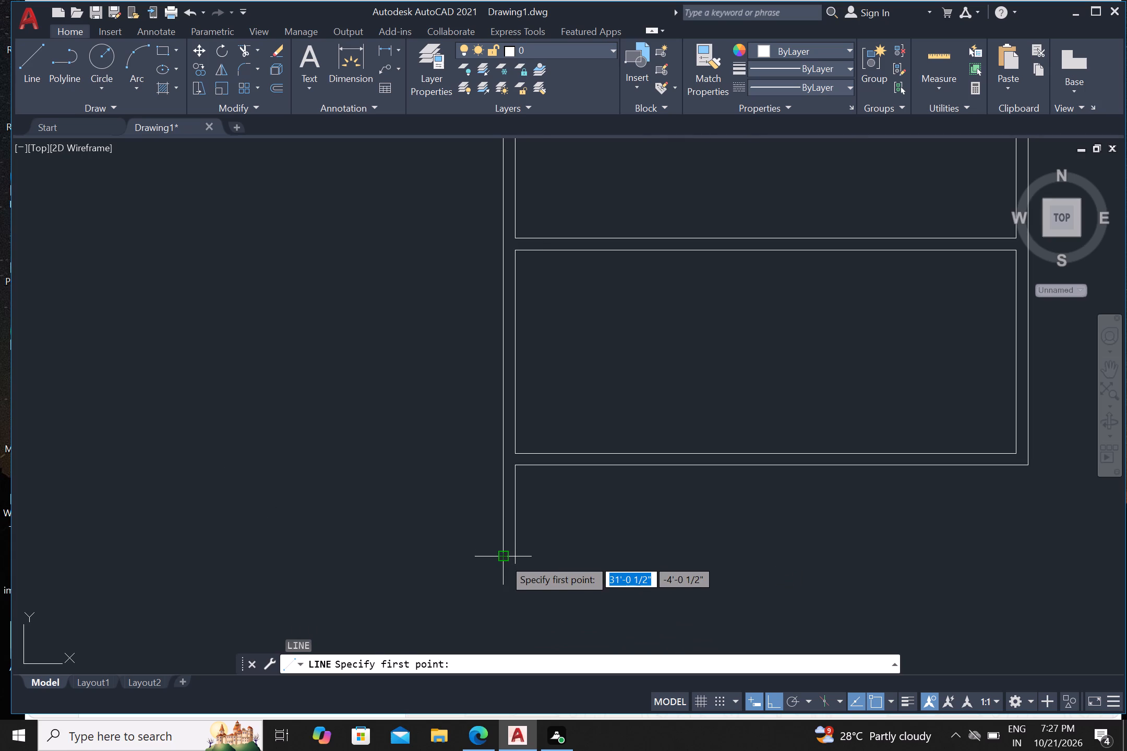
click(503, 559)
click(573, 549)
key(Return)
Trim the closing line and the inner vertical line where they overrun the corner of the left wall stub.
text(tr)
key(Return)
scroll(517, 560, up, 2)
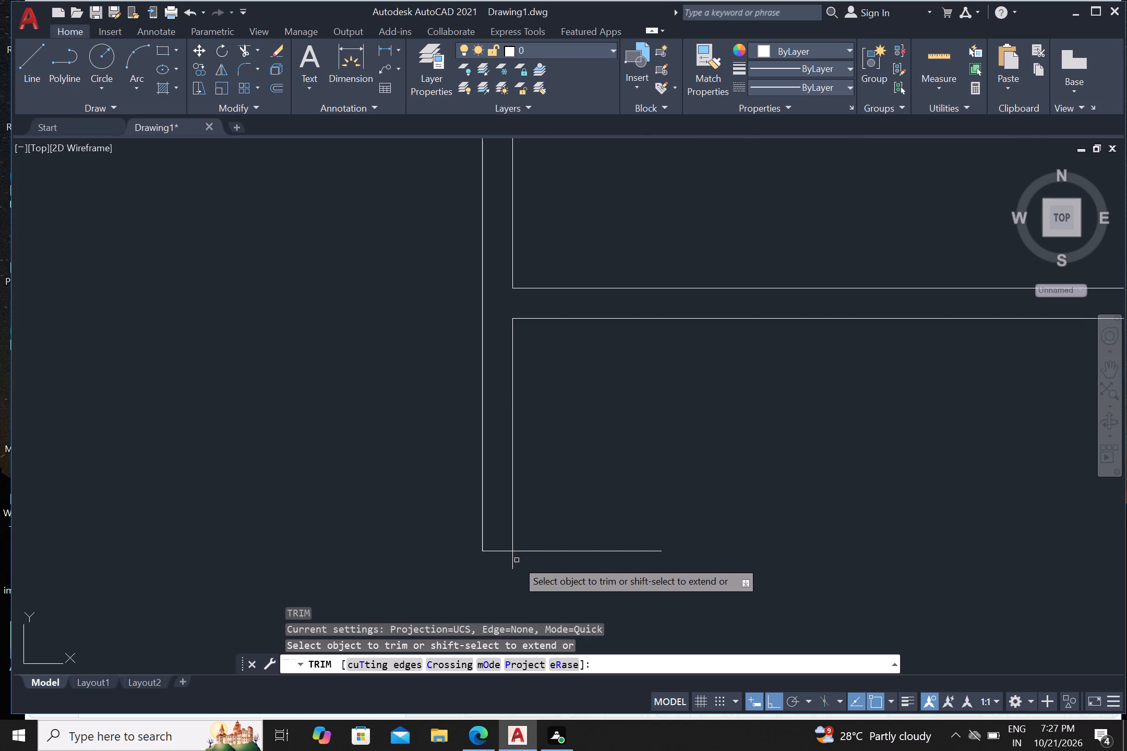
drag(509, 562, 515, 563)
click(553, 544)
scroll(559, 545, down, 2)
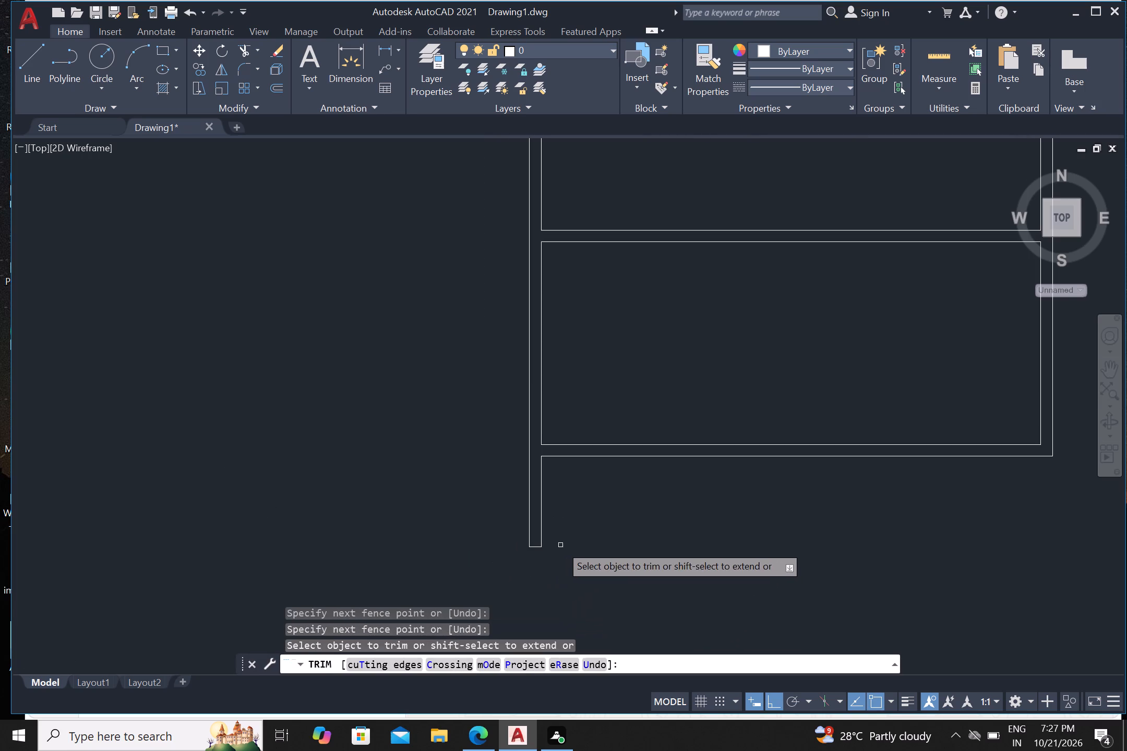
scroll(588, 539, down, 2)
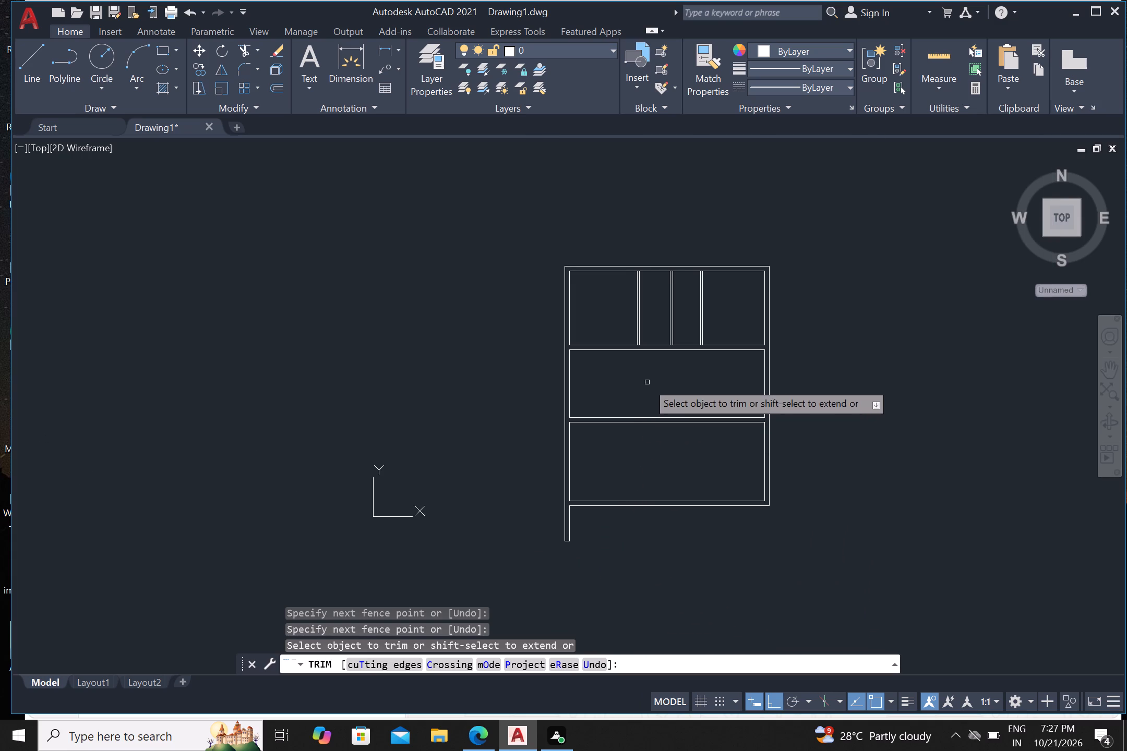
middle_drag(647, 389, 603, 427)
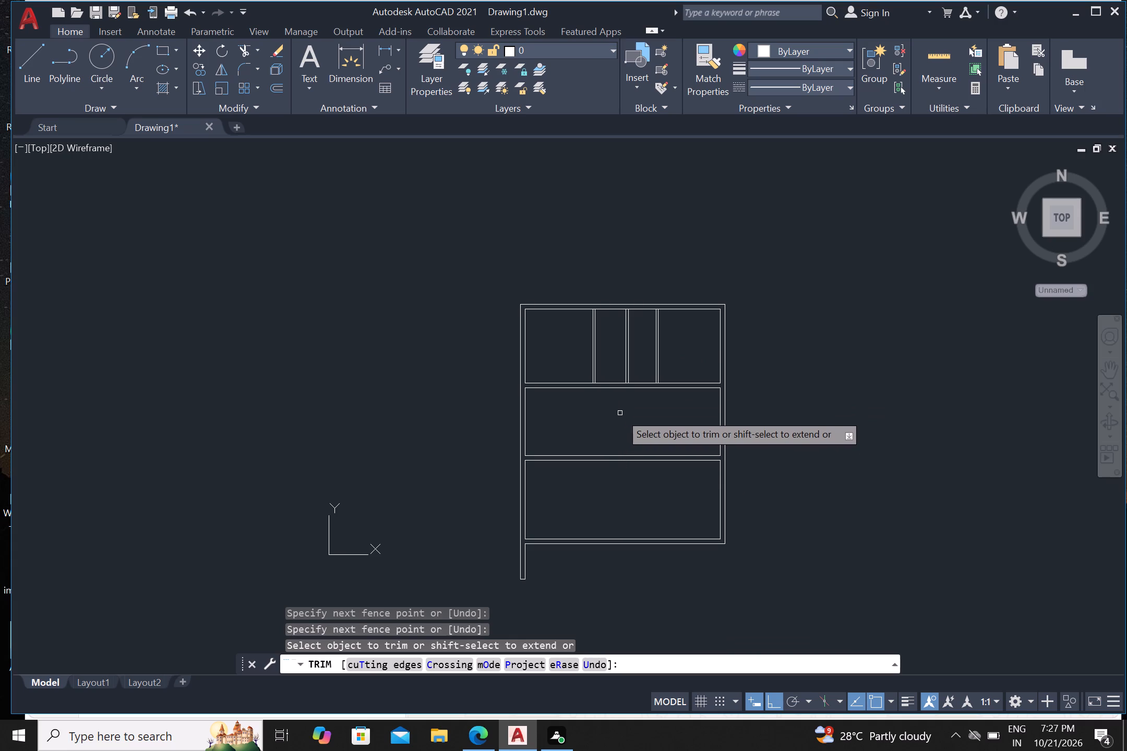
key(Escape)
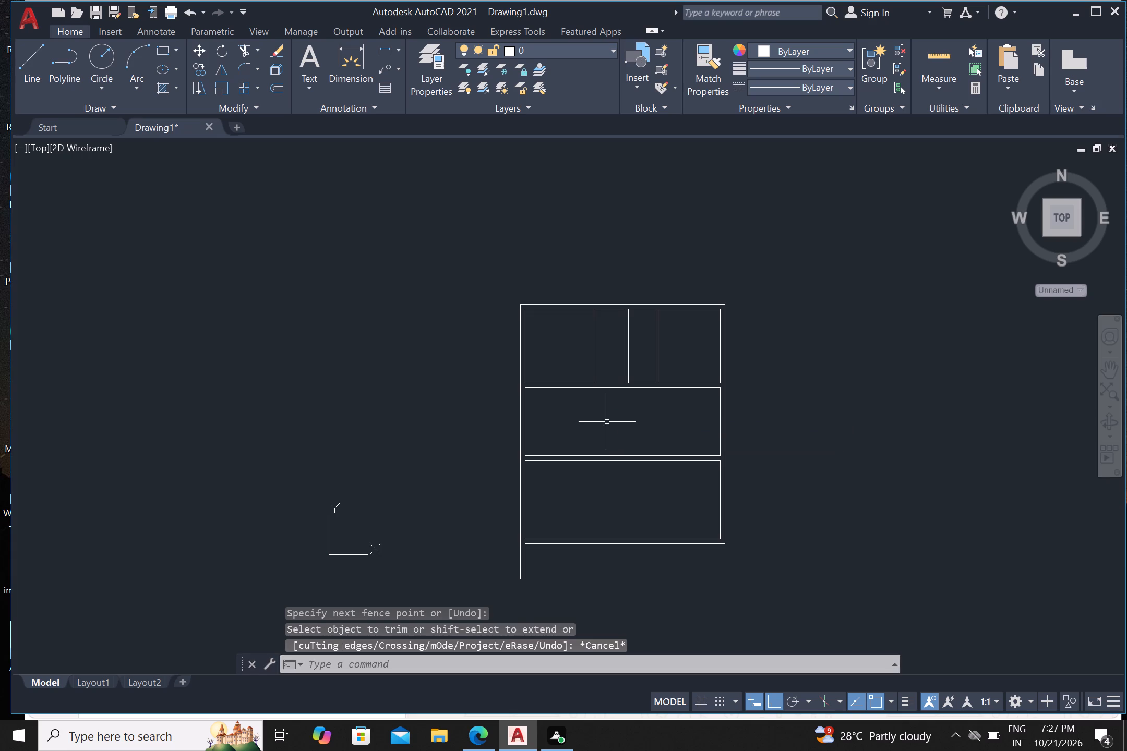
Draw a vertical line about 16'-10" down from the first top-row partition's right-hand line, through the middle room into the bottom room.
key(l)
key(Return)
scroll(595, 428, up, 1)
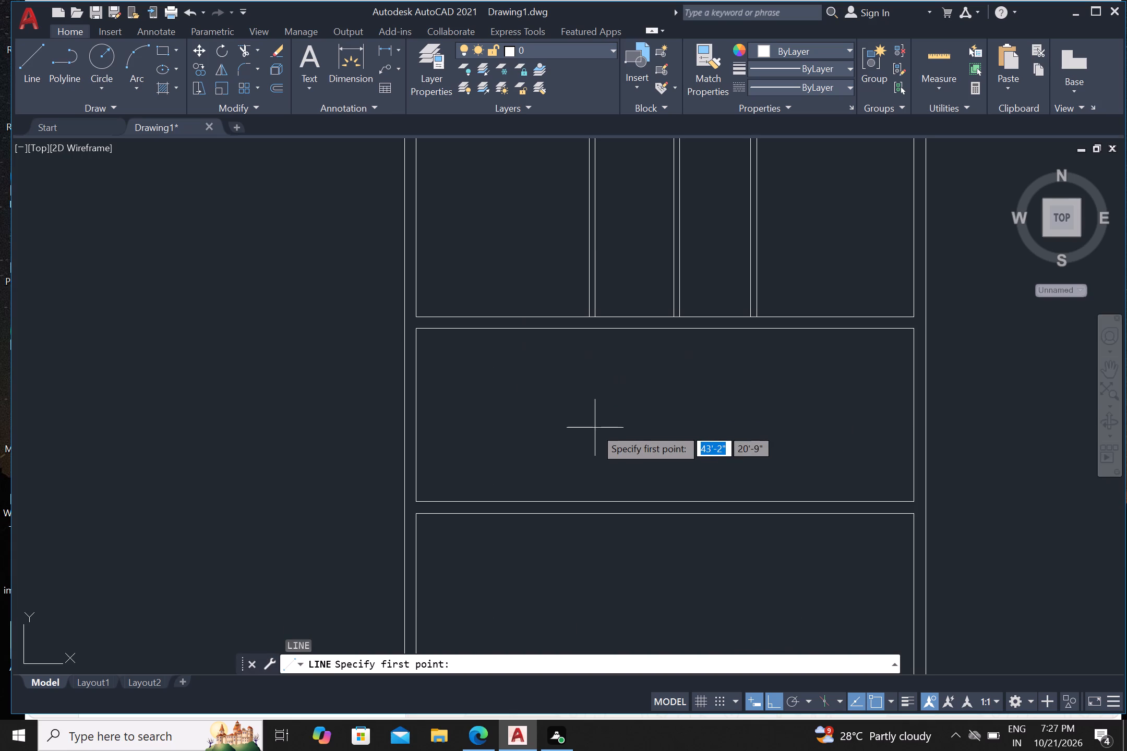
scroll(595, 428, up, 1)
click(598, 319)
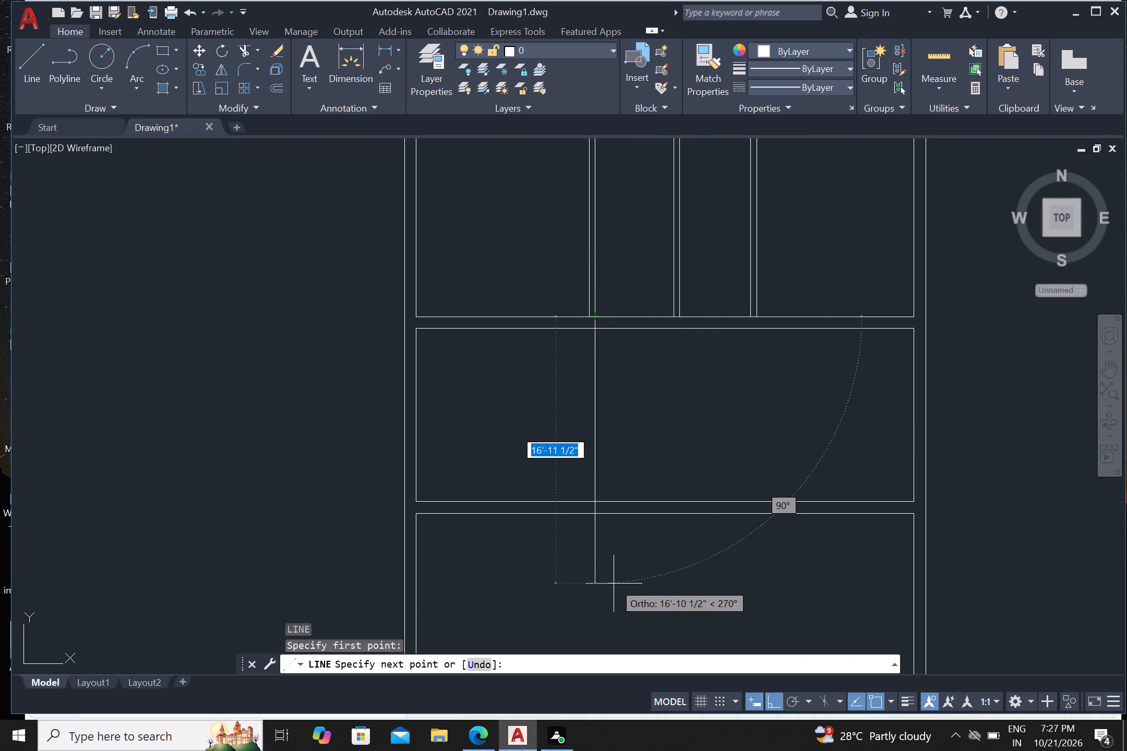
drag(614, 584, 616, 574)
key(Return)
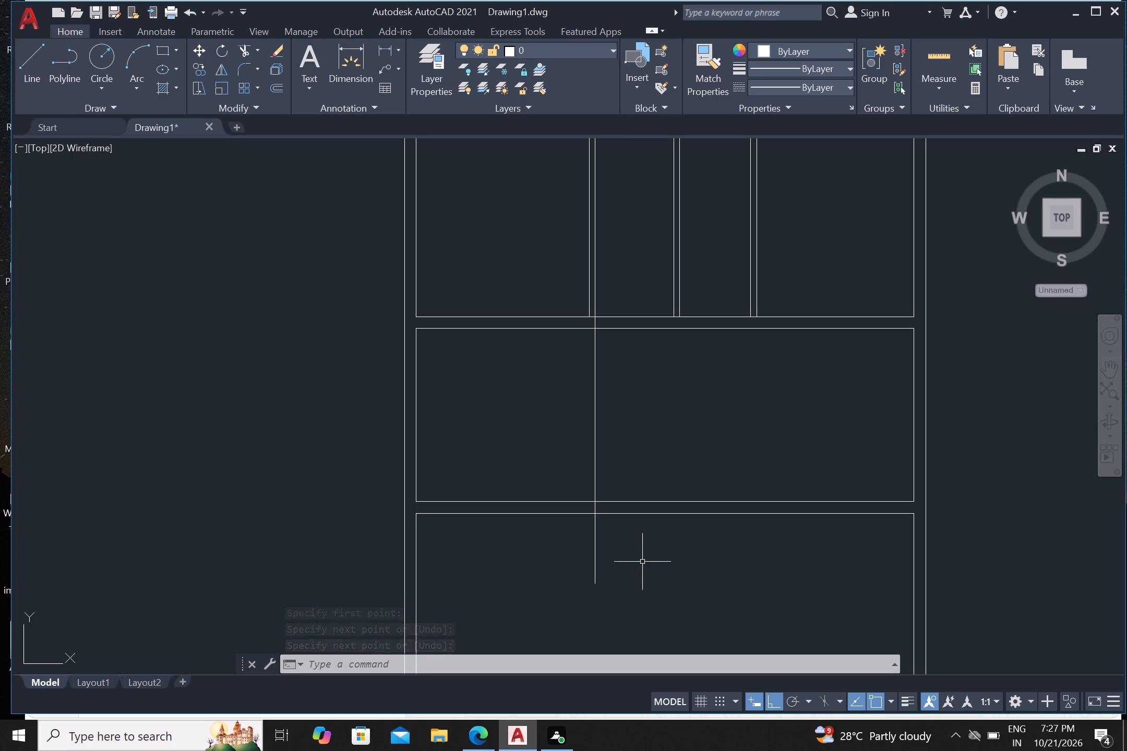
Trim off the part of the new vertical line that extends into the bottom room.
scroll(642, 562, down, 2)
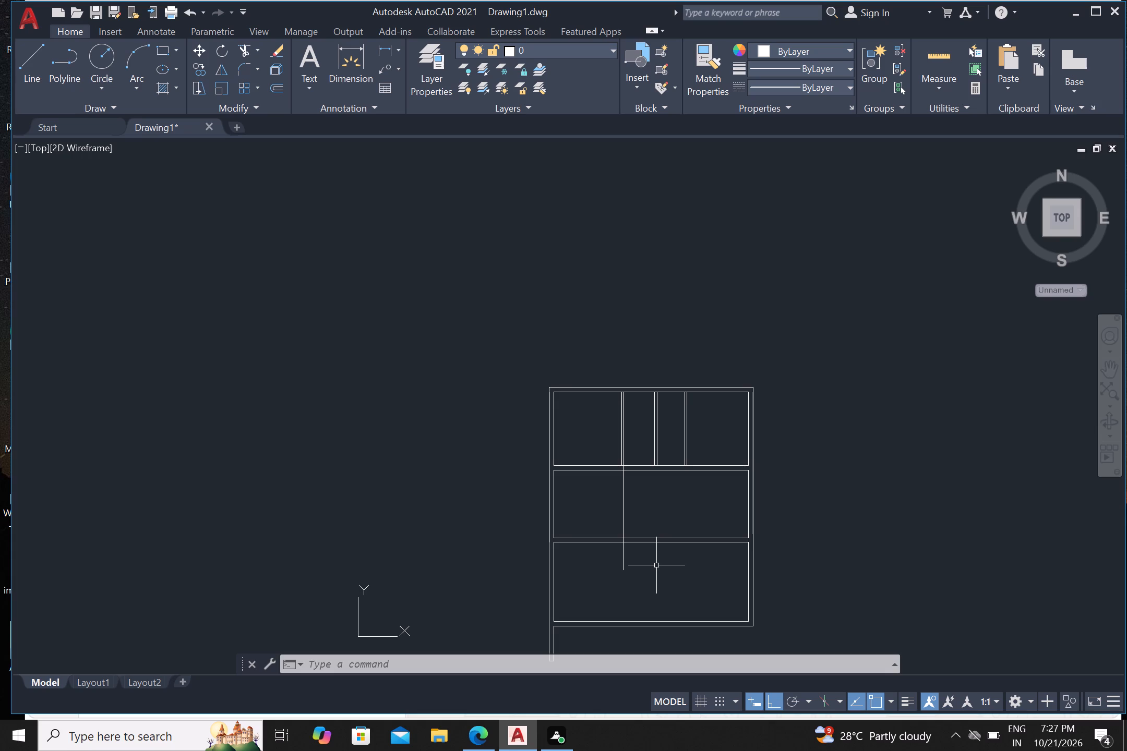
scroll(656, 564, up, 1)
key(Escape)
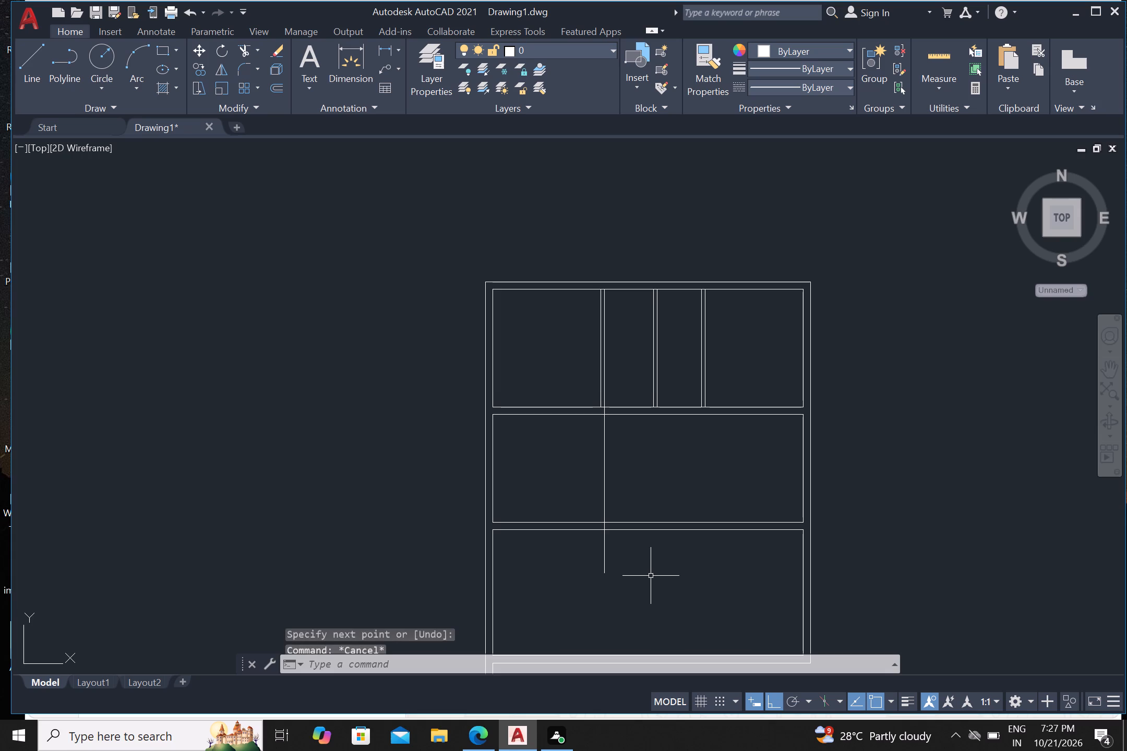
text(tr)
key(Return)
drag(637, 554, 630, 553)
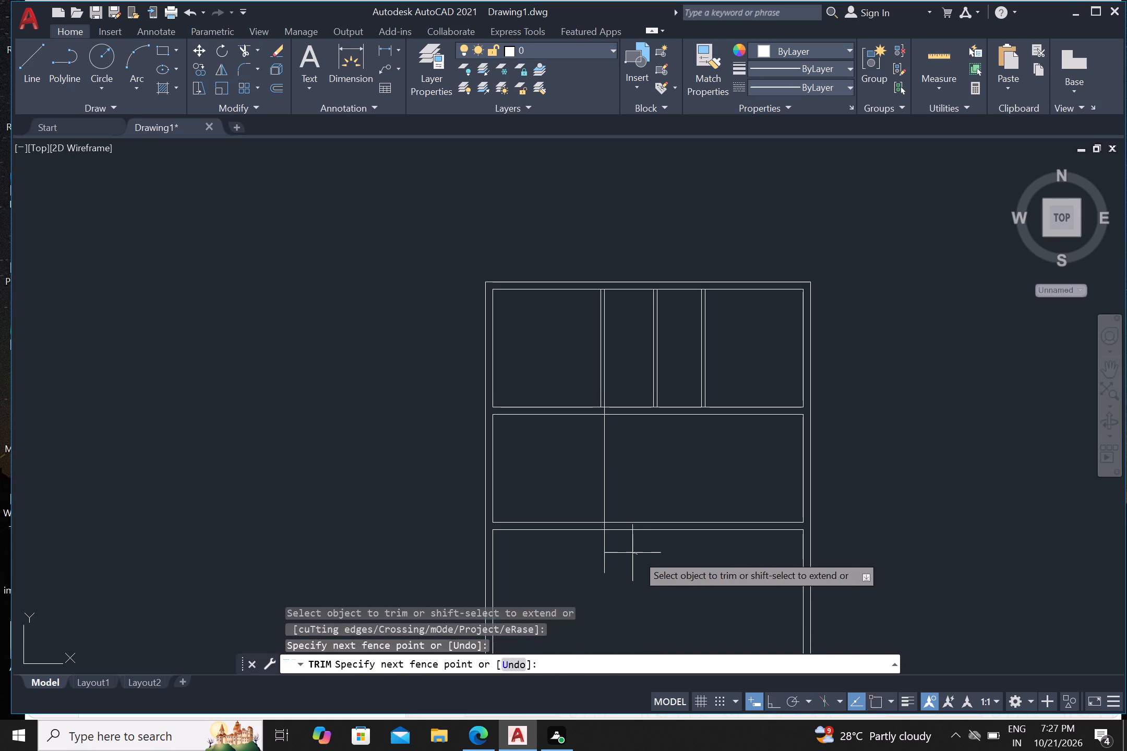
drag(630, 553, 621, 552)
click(592, 553)
click(630, 548)
scroll(639, 542, down, 2)
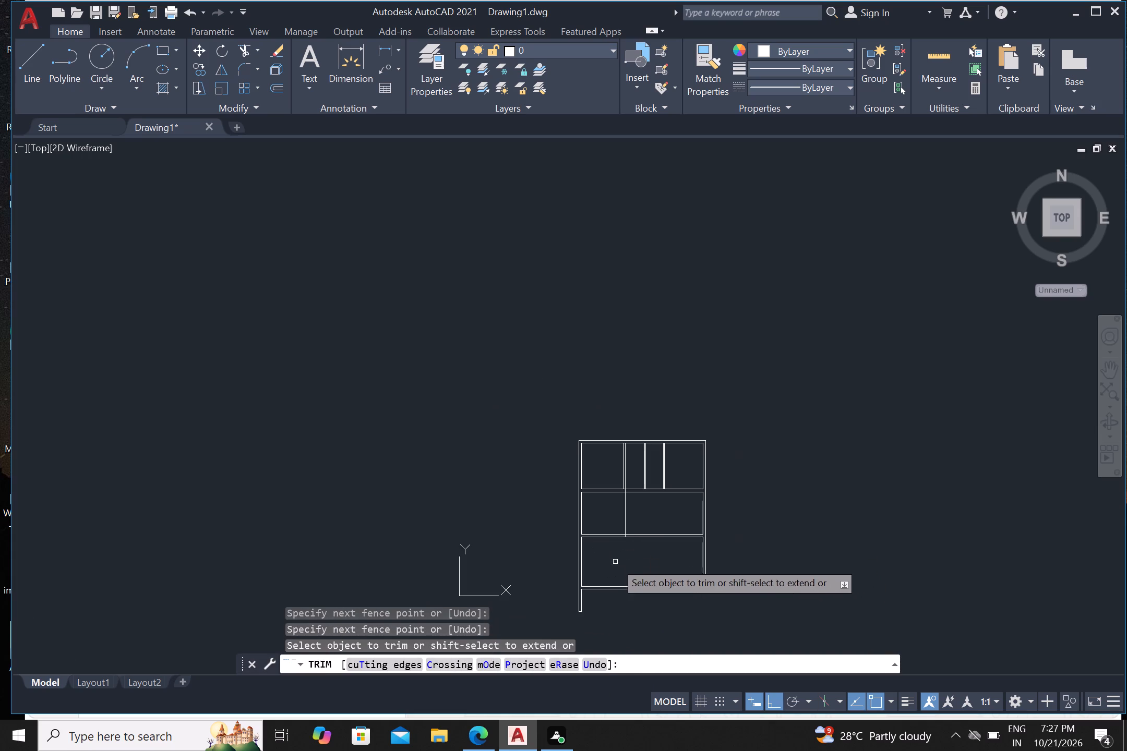
scroll(602, 561, up, 1)
key(Escape)
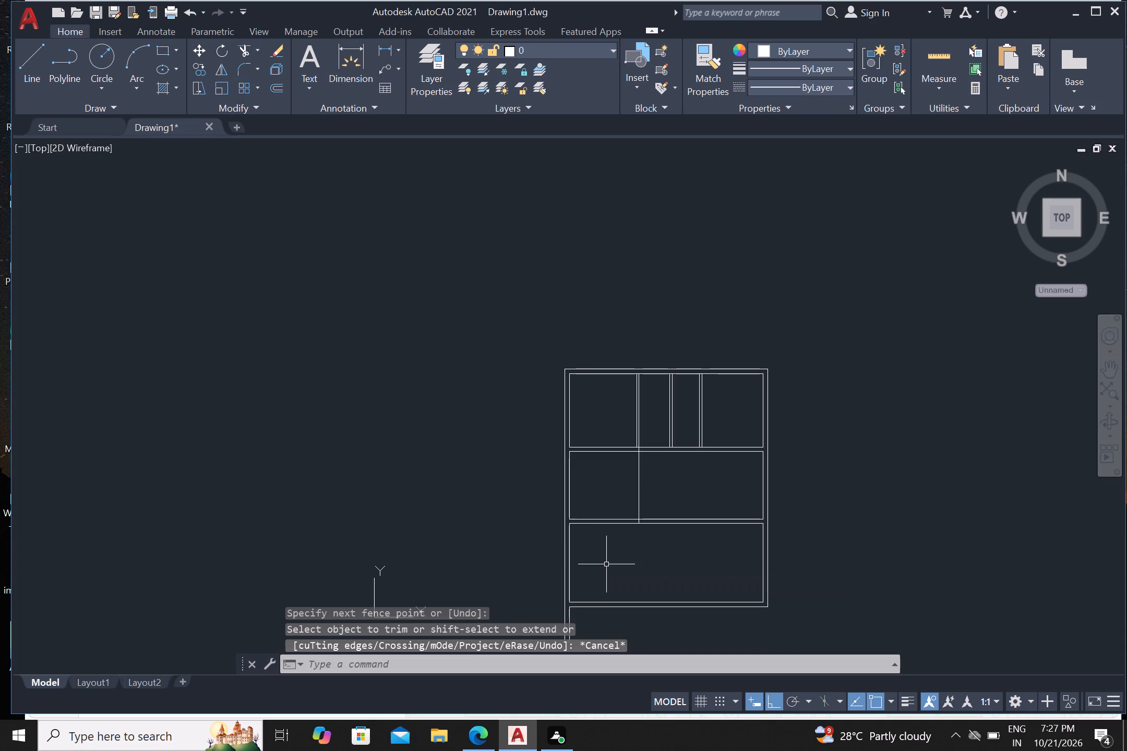
Offset both segments of the bottom room's left inner wall line 15'6" into the room.
key(o)
key(Return)
text(15')
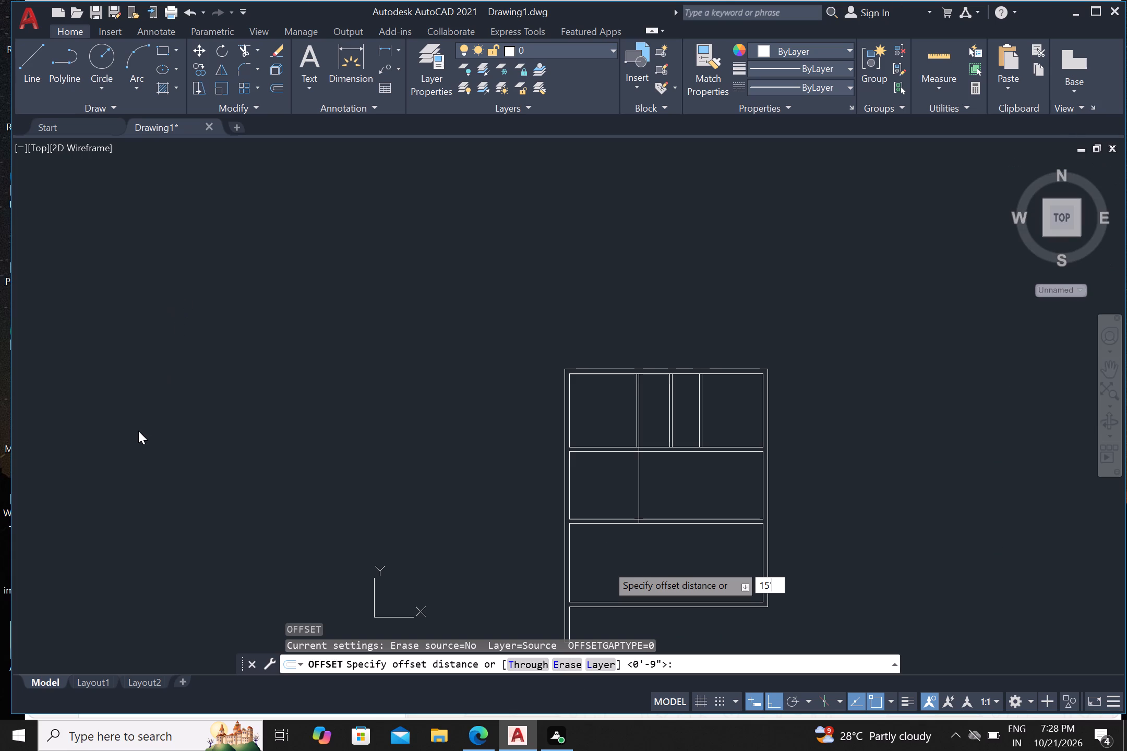
key(6)
key(shift+quotedbl)
key(Return)
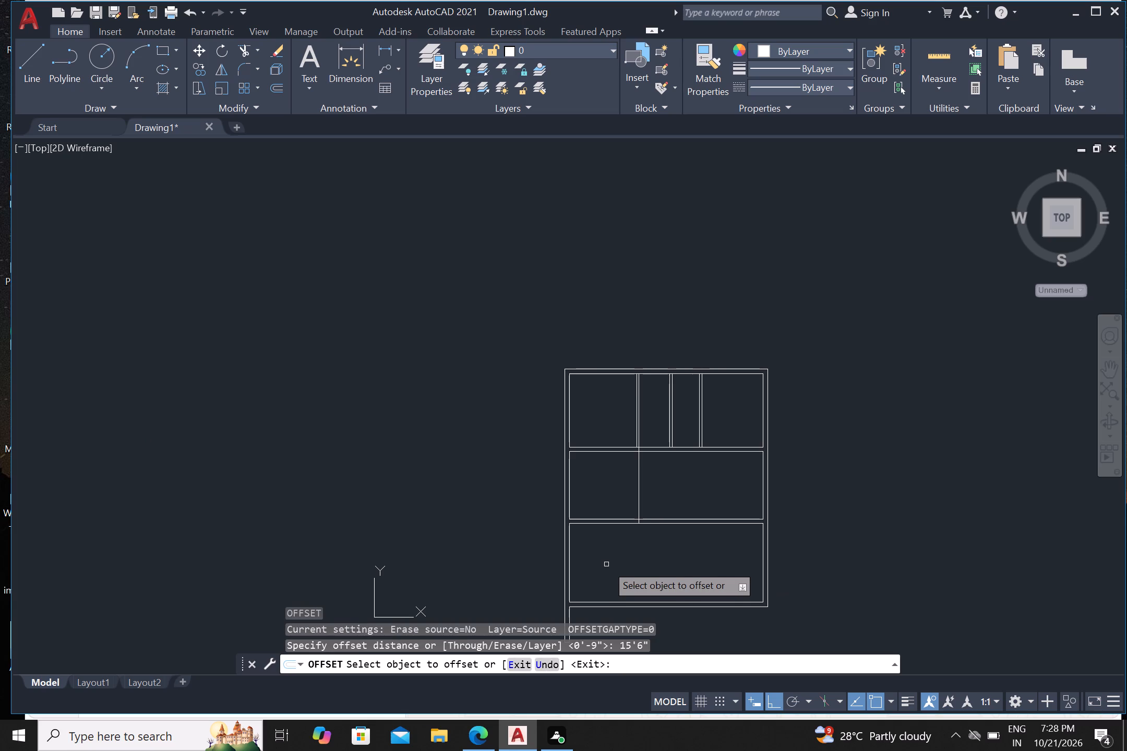
scroll(612, 571, down, 1)
scroll(610, 572, up, 2)
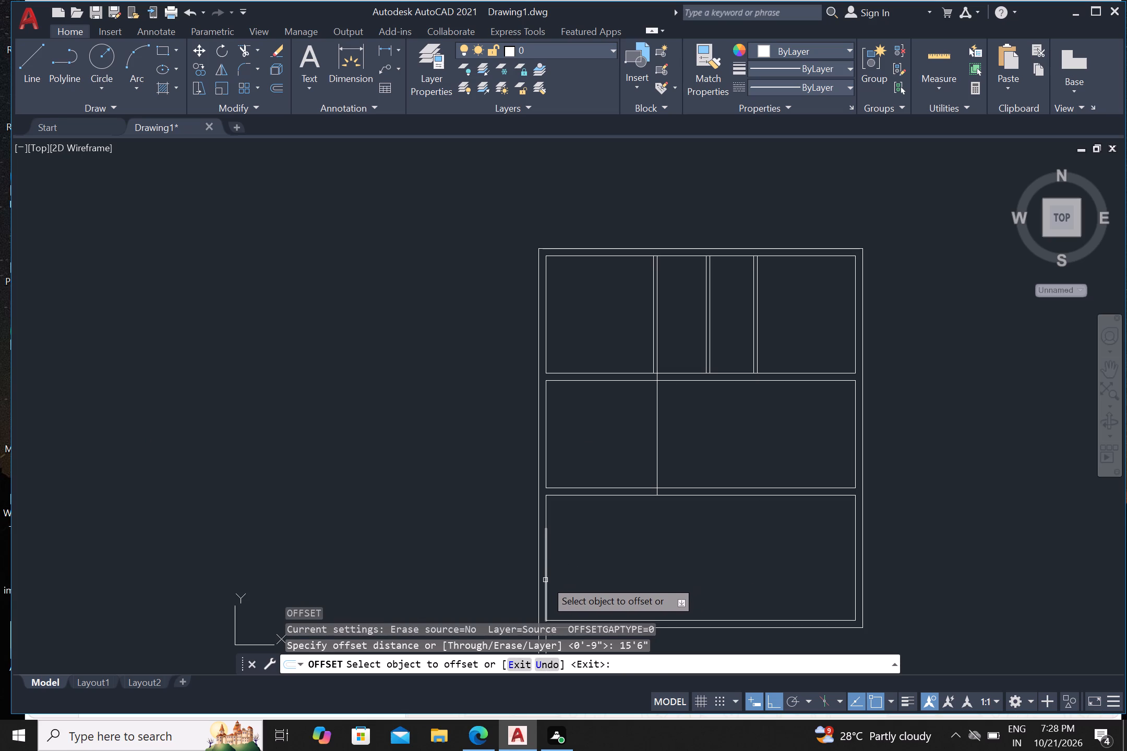
drag(545, 580, 551, 580)
click(613, 582)
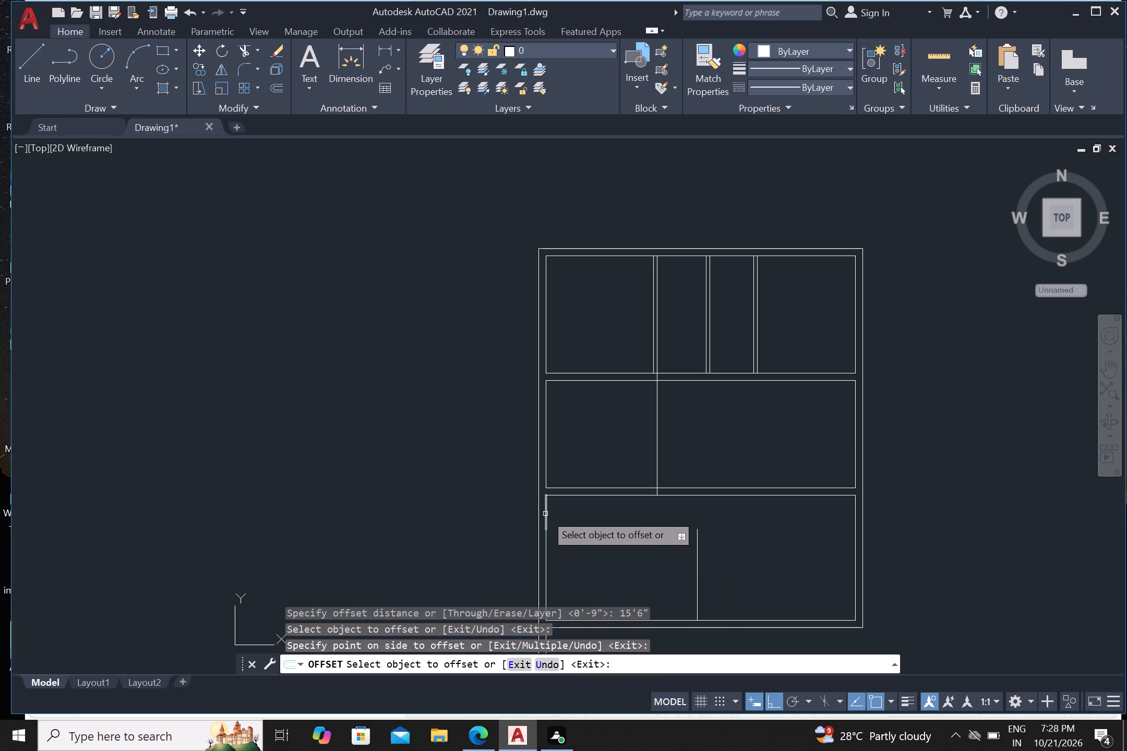
drag(545, 514, 556, 515)
drag(613, 526, 621, 530)
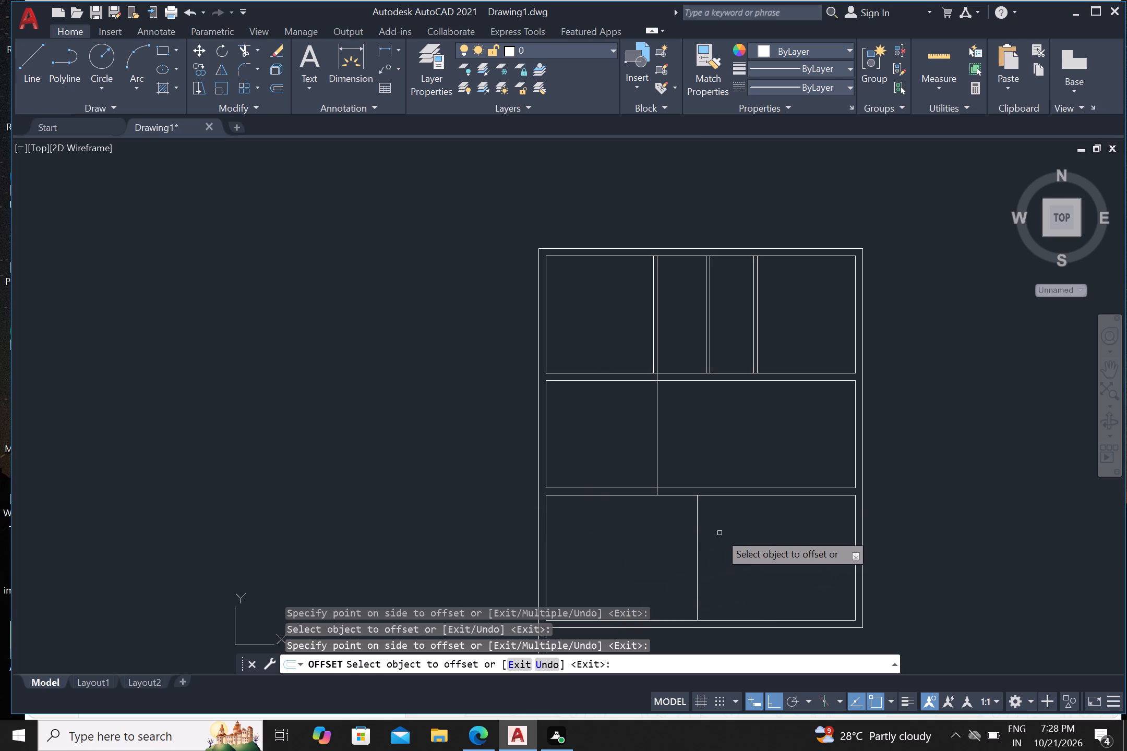
Offset both segments of the bottom room's new partition line 4.5" toward the right wall to give it thickness.
middle_drag(723, 562, 697, 524)
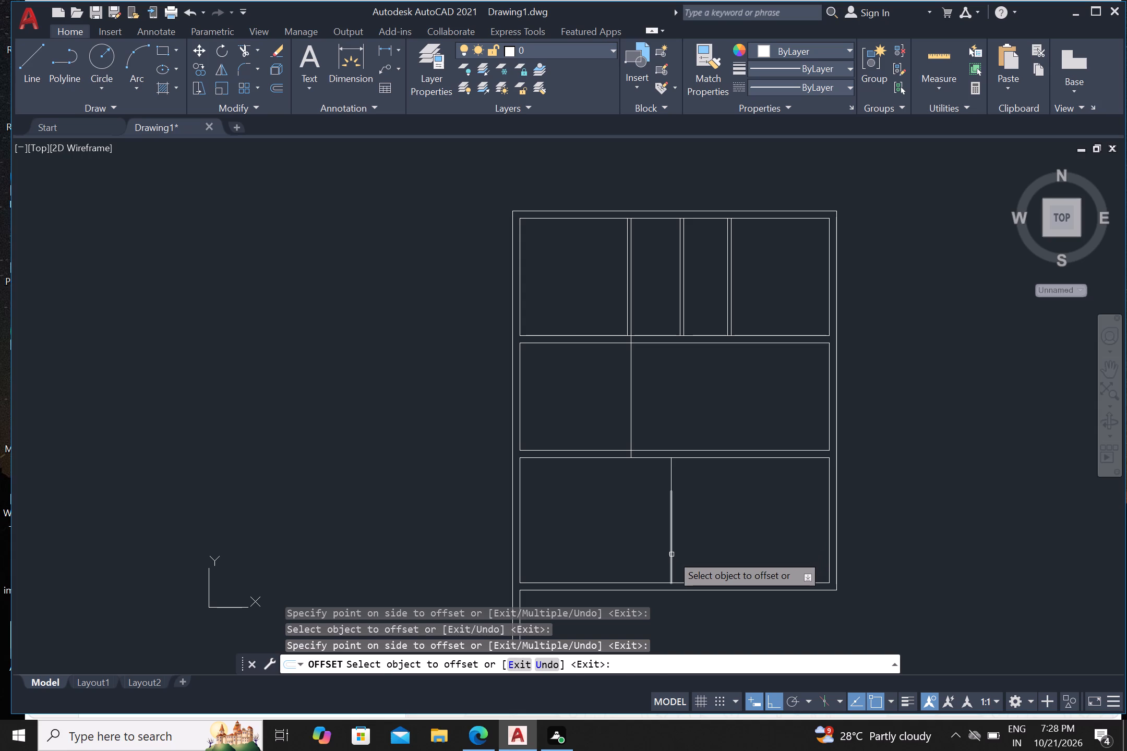
drag(672, 554, 684, 552)
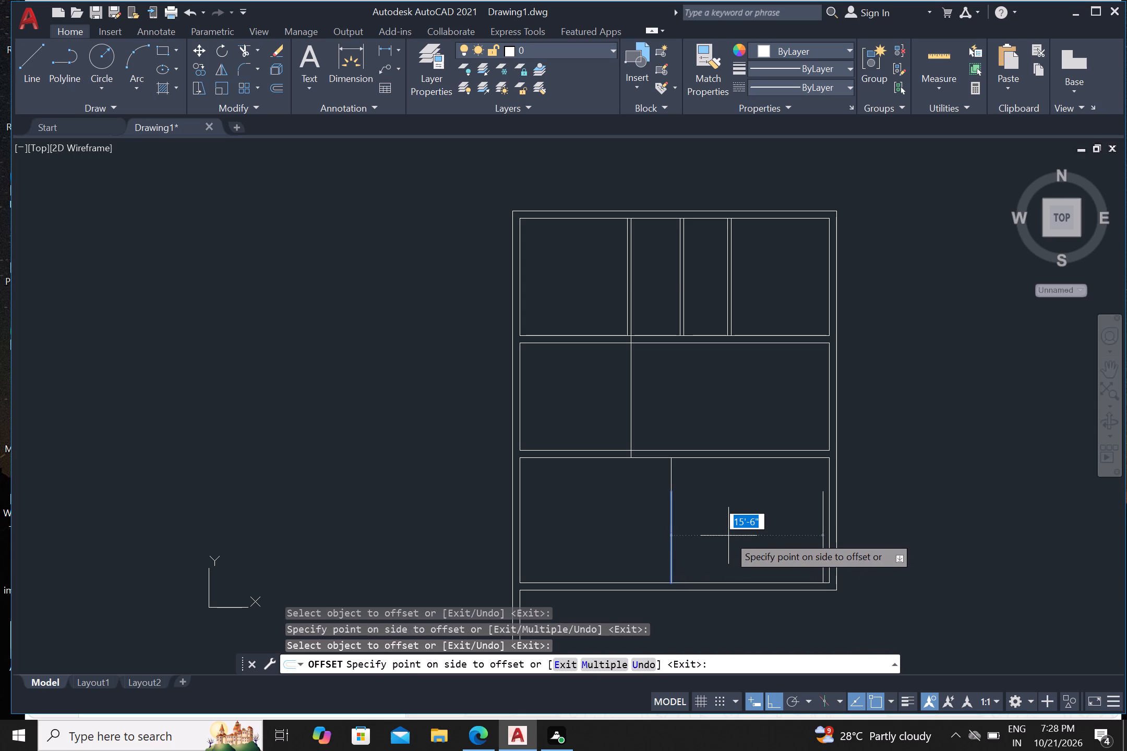
key(4)
key(period)
key(5)
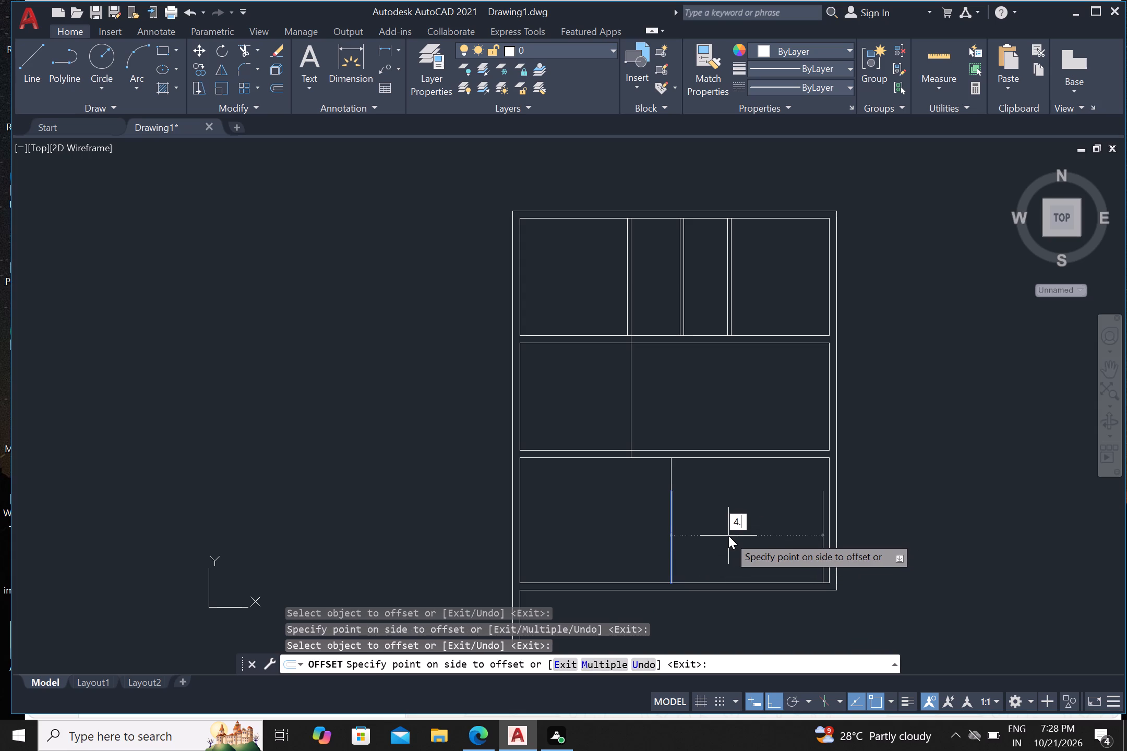
key(shift+quotedbl)
key(Return)
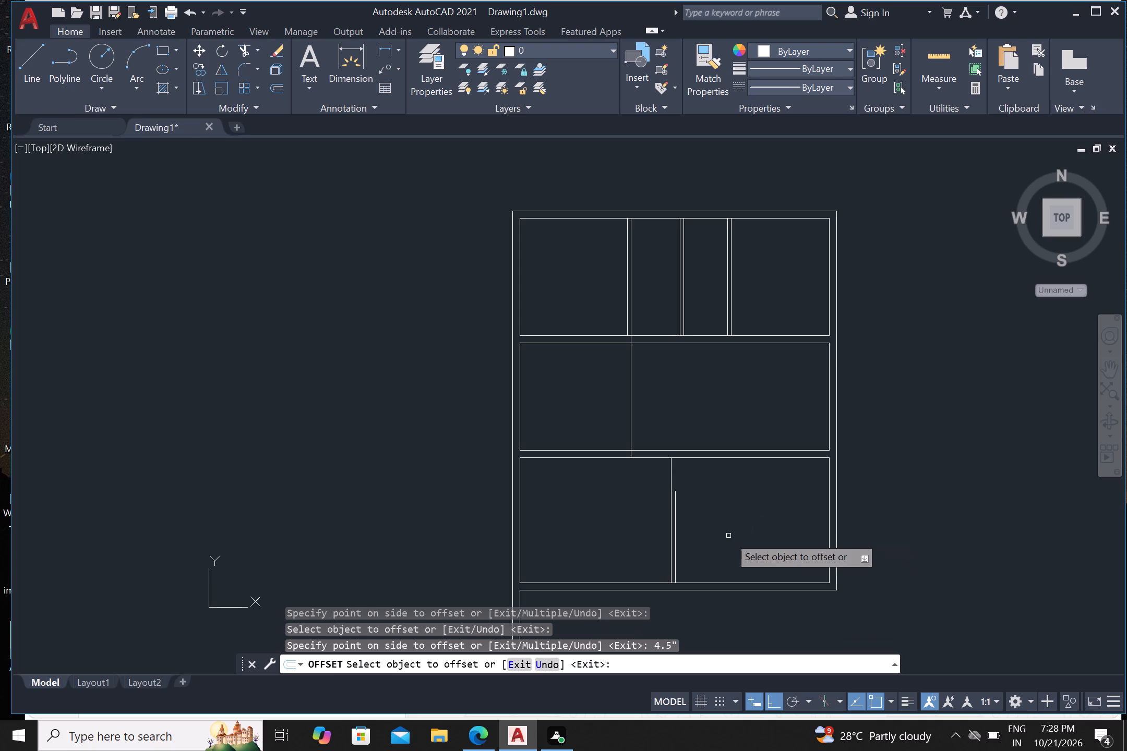
click(672, 480)
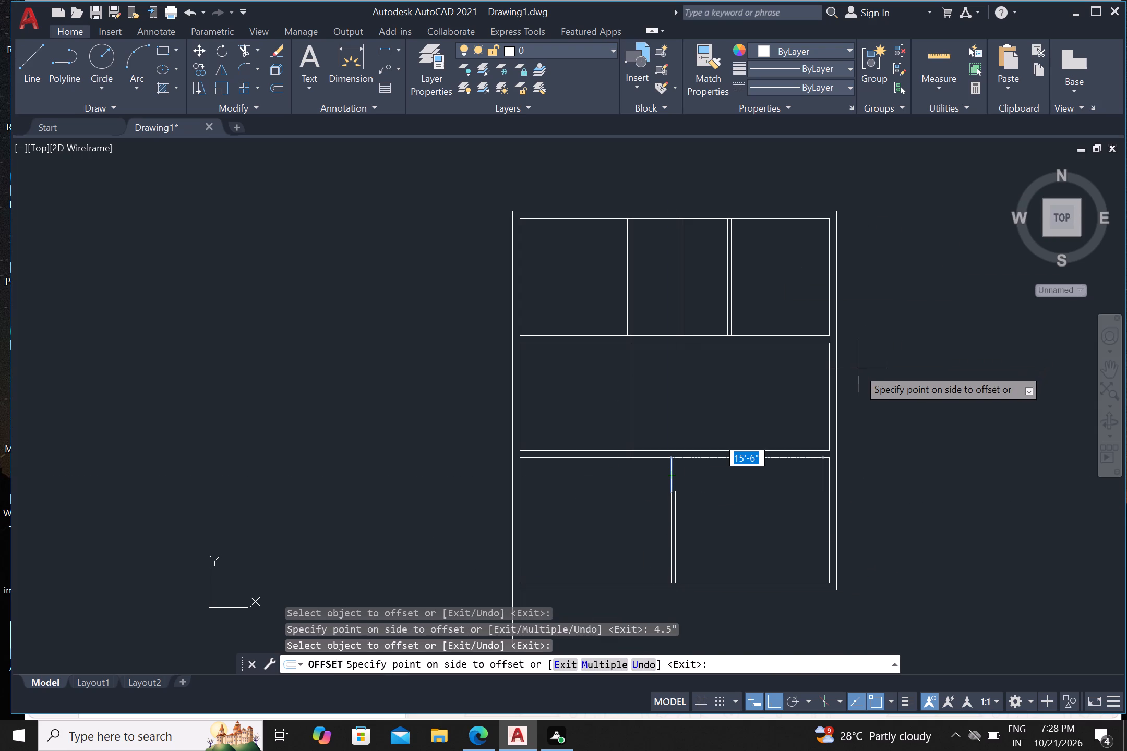
key(4)
key(period)
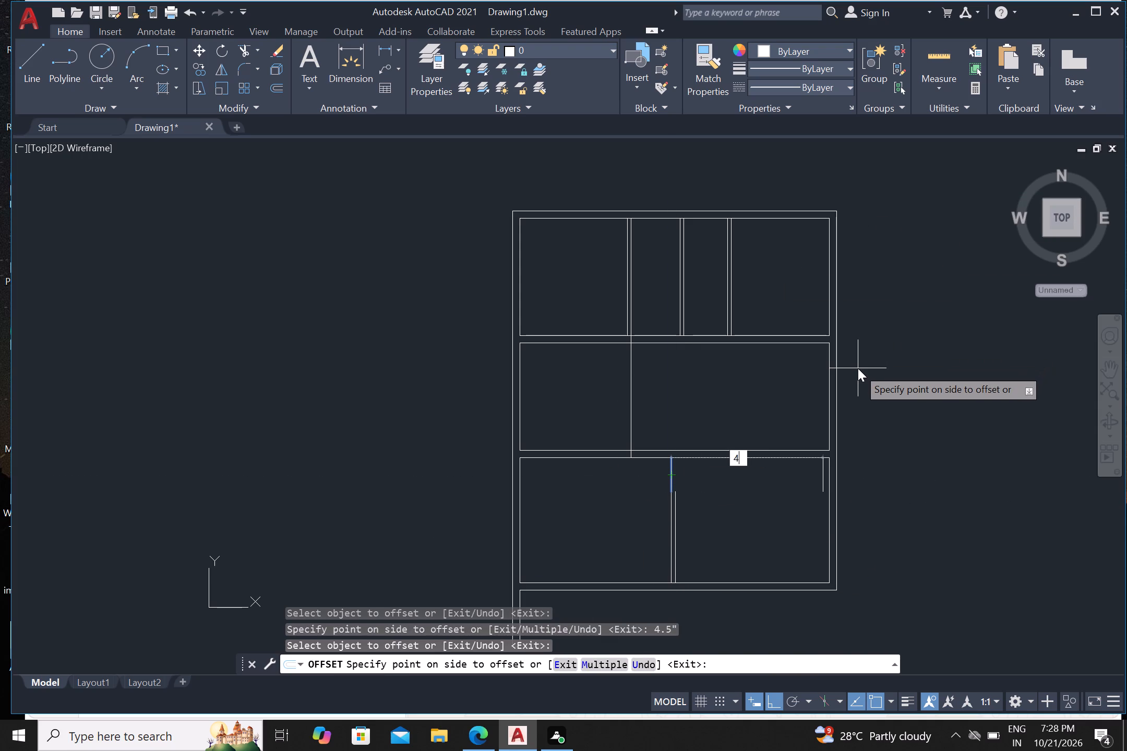
key(5)
key(shift+quotedbl)
key(Return)
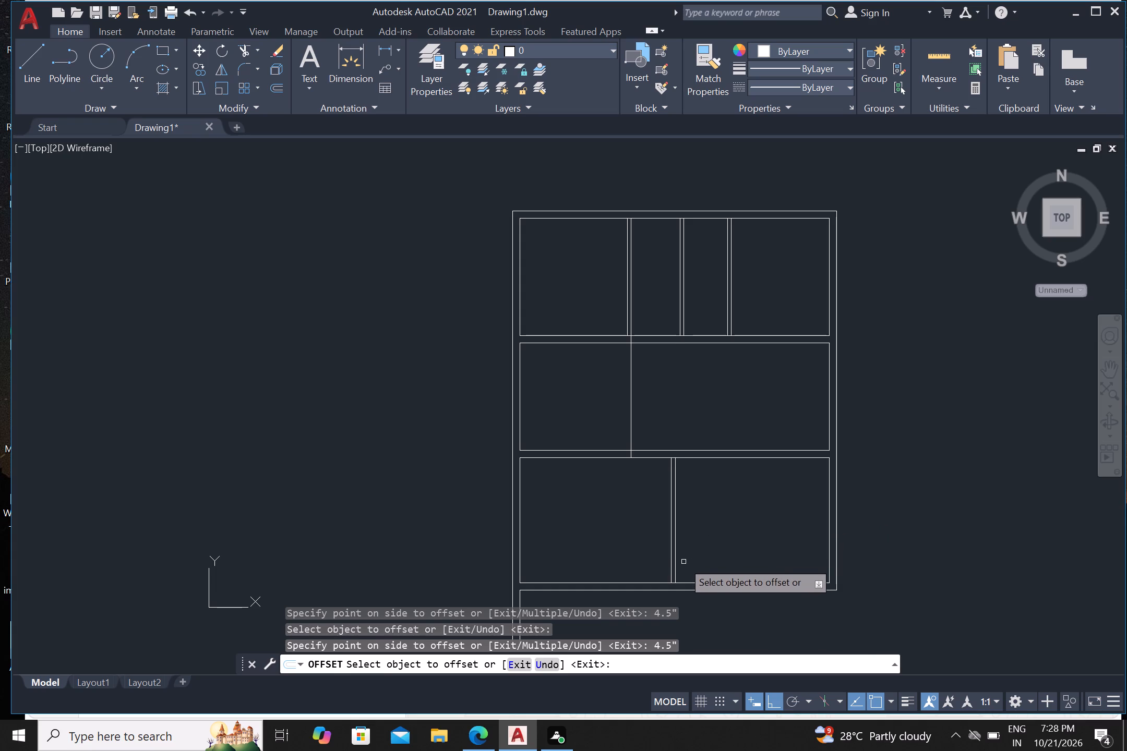
Offset both segments of the bottom room partition's right-hand line 5' toward the right wall.
drag(675, 557, 680, 557)
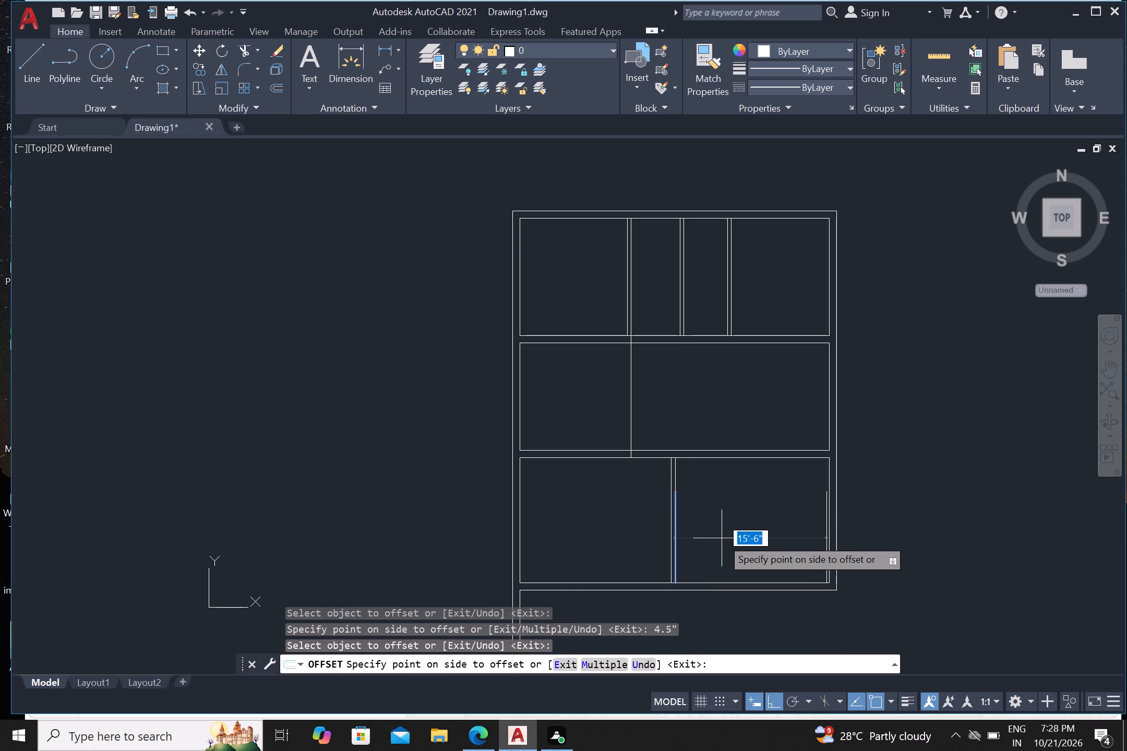
key(5)
key(apostrophe)
key(Return)
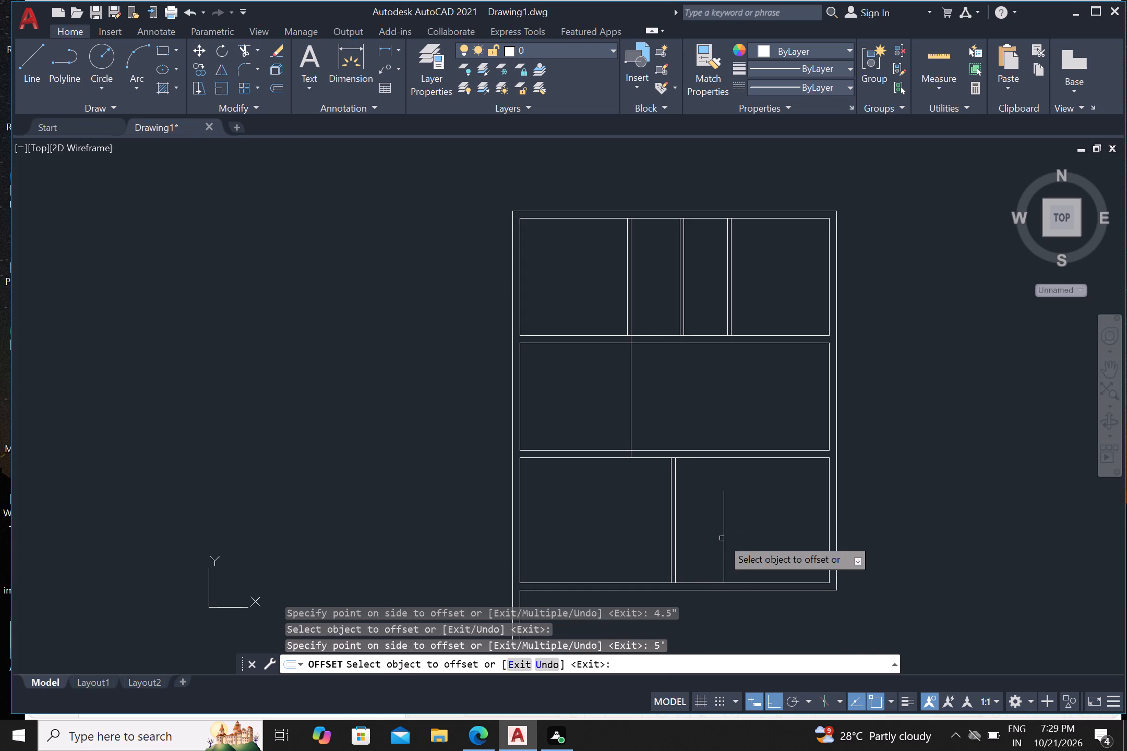
click(676, 475)
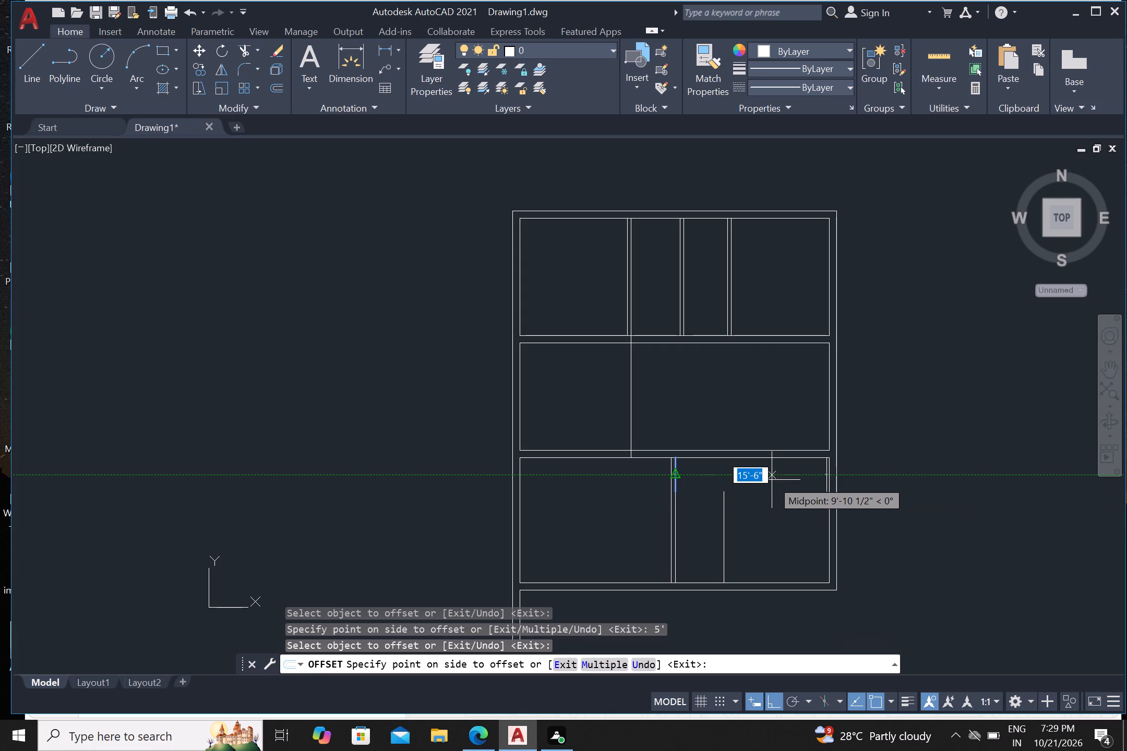
key(5)
key(apostrophe)
key(Return)
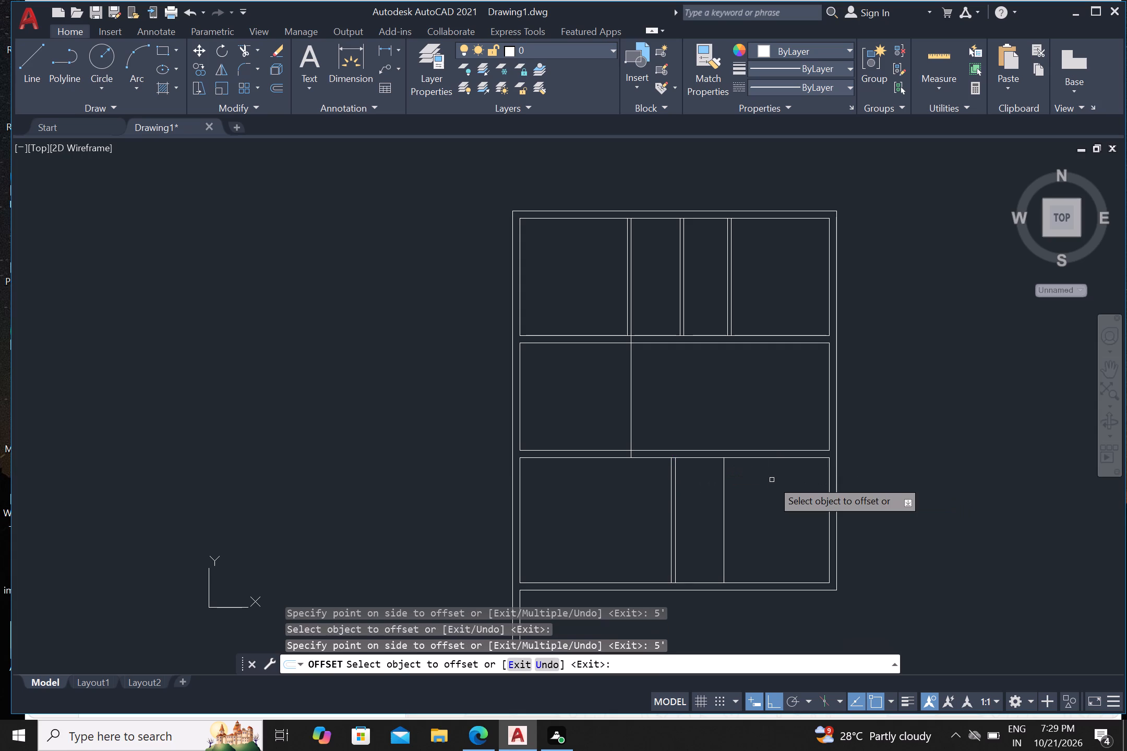
Offset both segments of the bottom room's second partition line 4.5" toward the right wall, and end the Offset command.
click(724, 560)
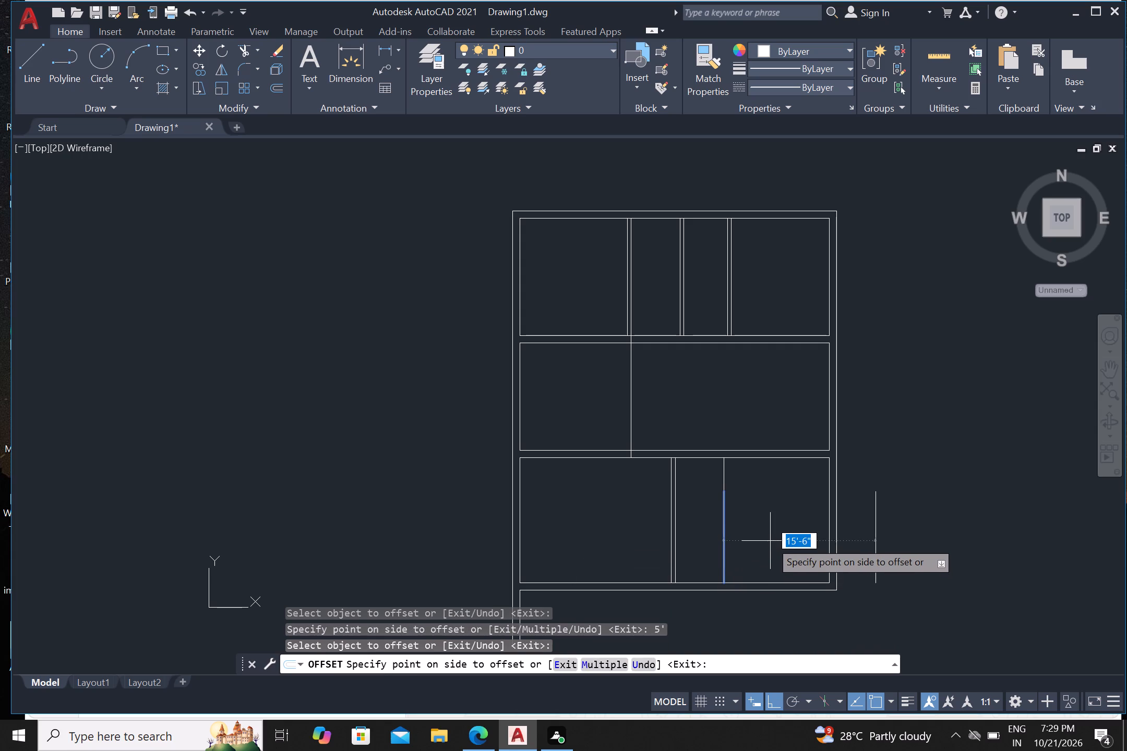
key(4)
text(.5)
key(shift+quotedbl)
key(Return)
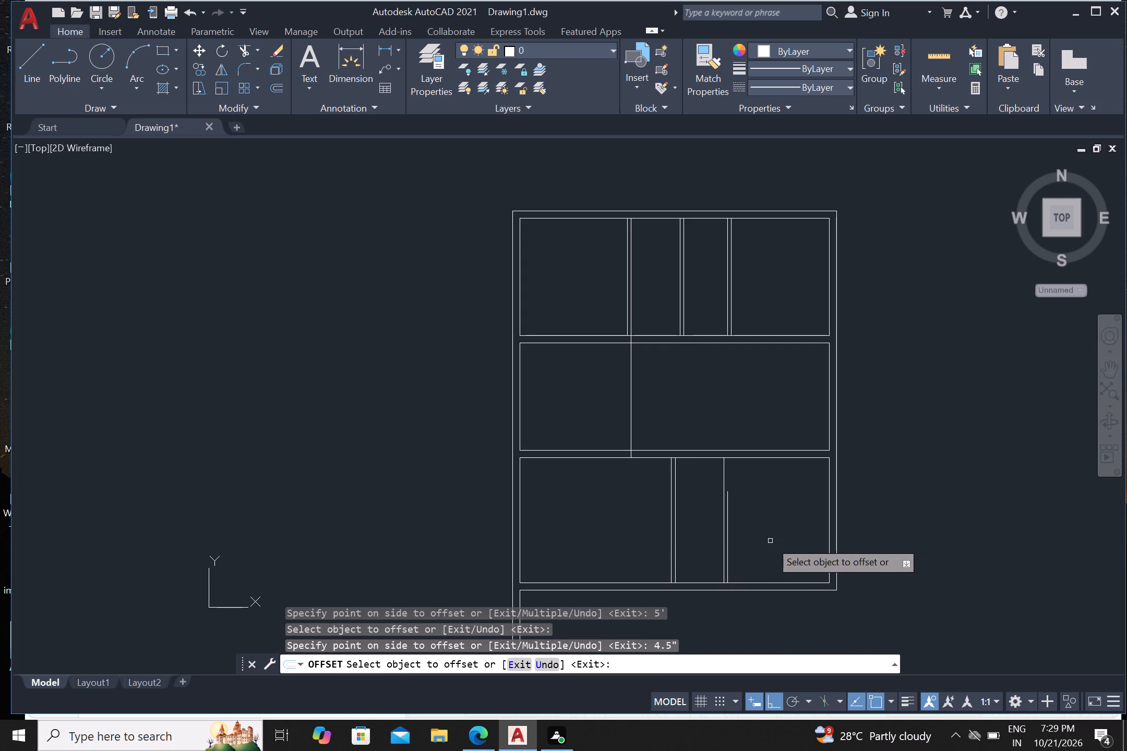
drag(724, 472, 732, 475)
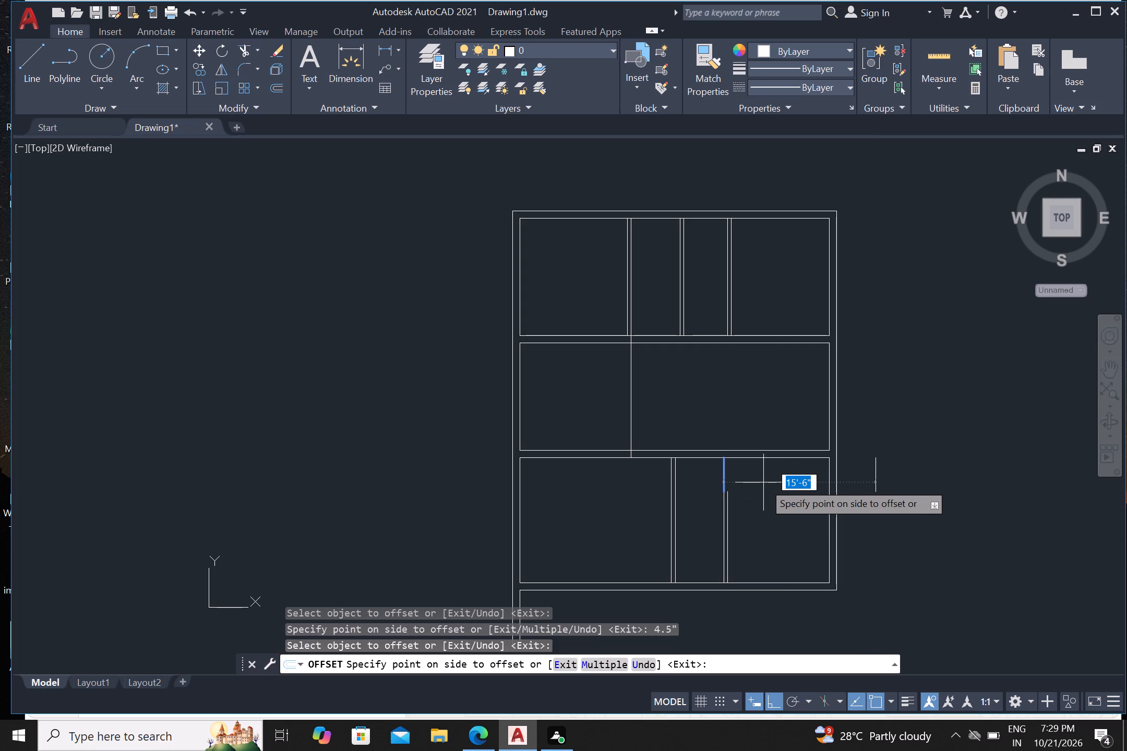
text(4.)
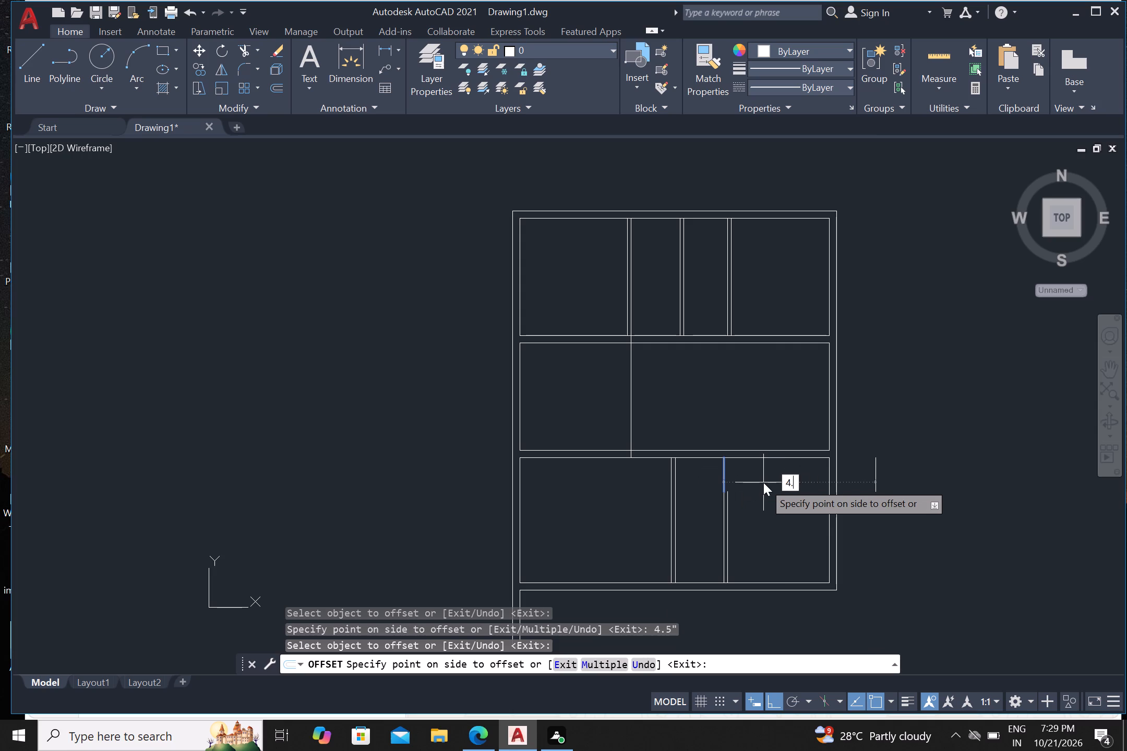
key(5)
key(shift+quotedbl)
key(Return)
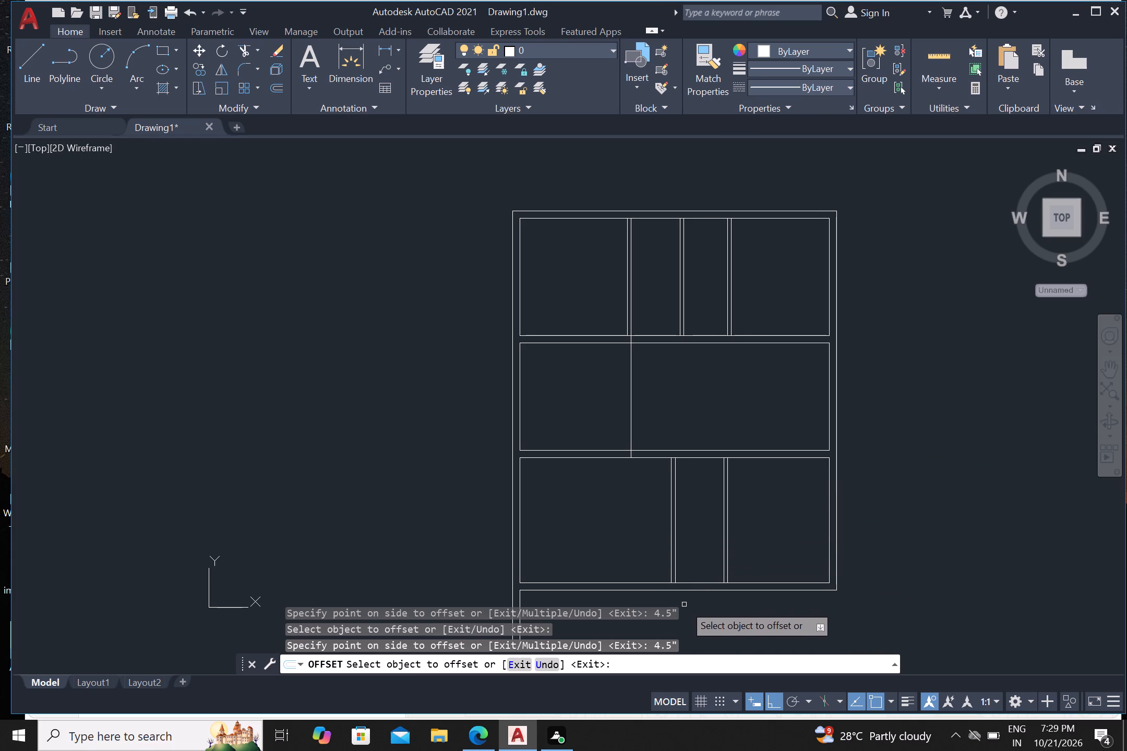
scroll(730, 591, up, 1)
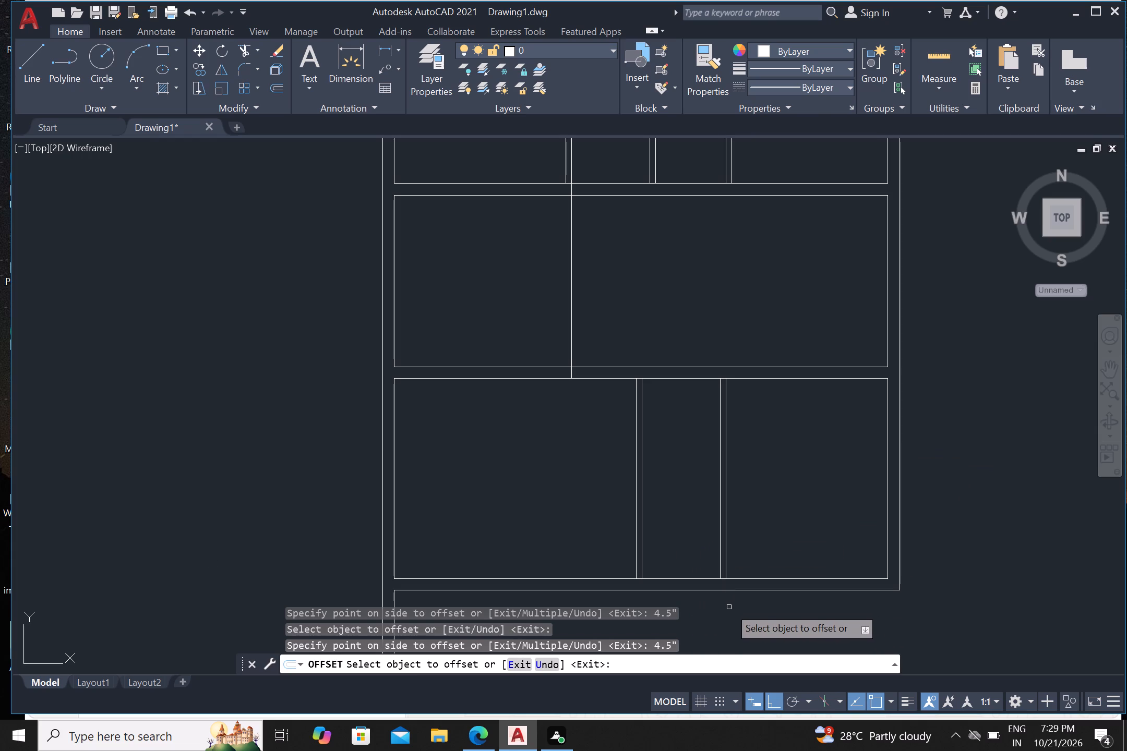
key(Escape)
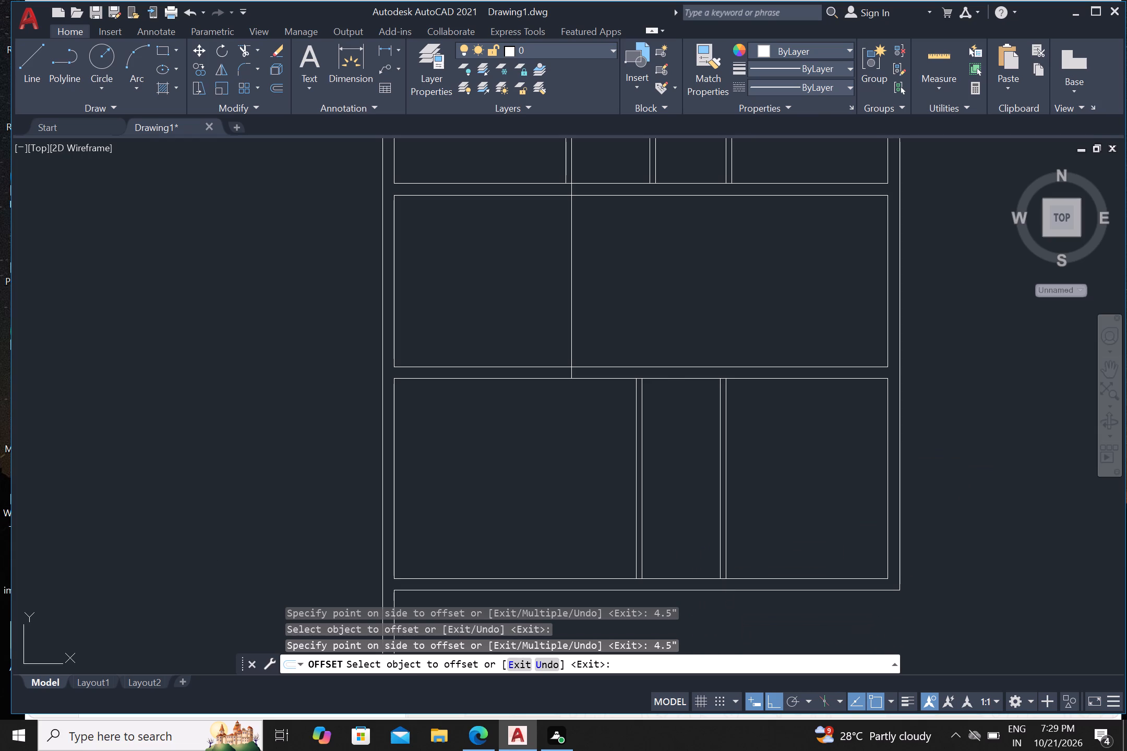
Trim the bottom room's lower inner wall line between the double lines of both partitions.
text(tr)
key(Return)
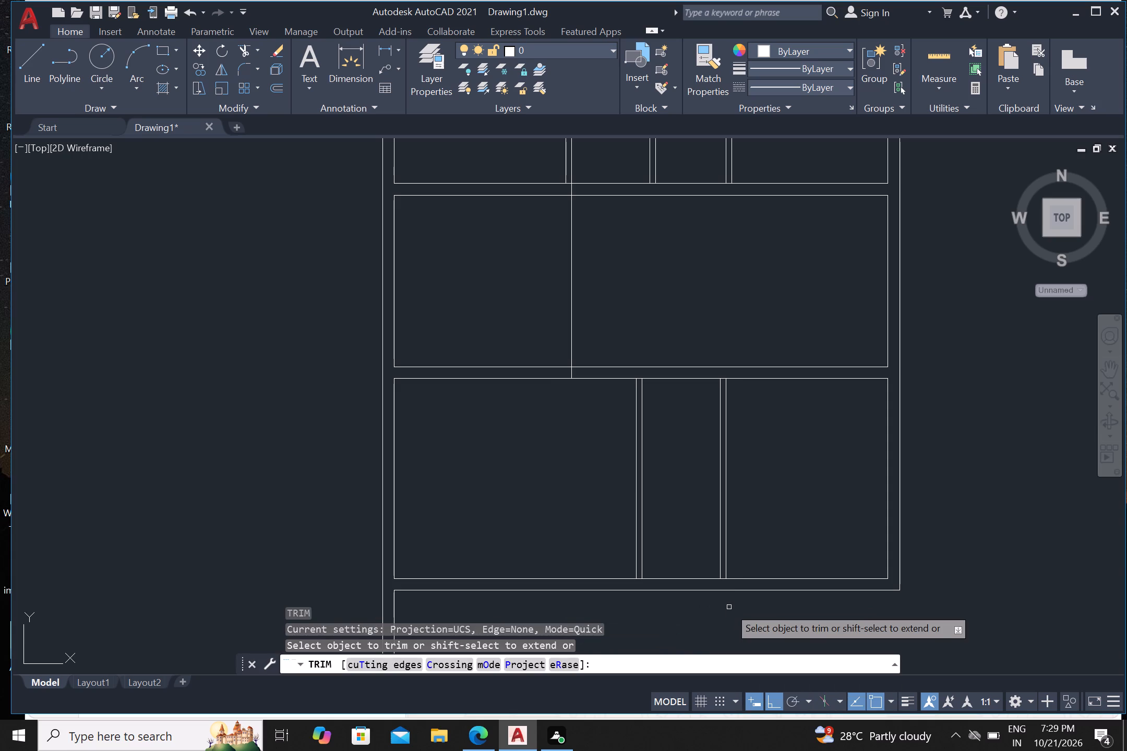
scroll(690, 576, up, 2)
scroll(762, 582, up, 1)
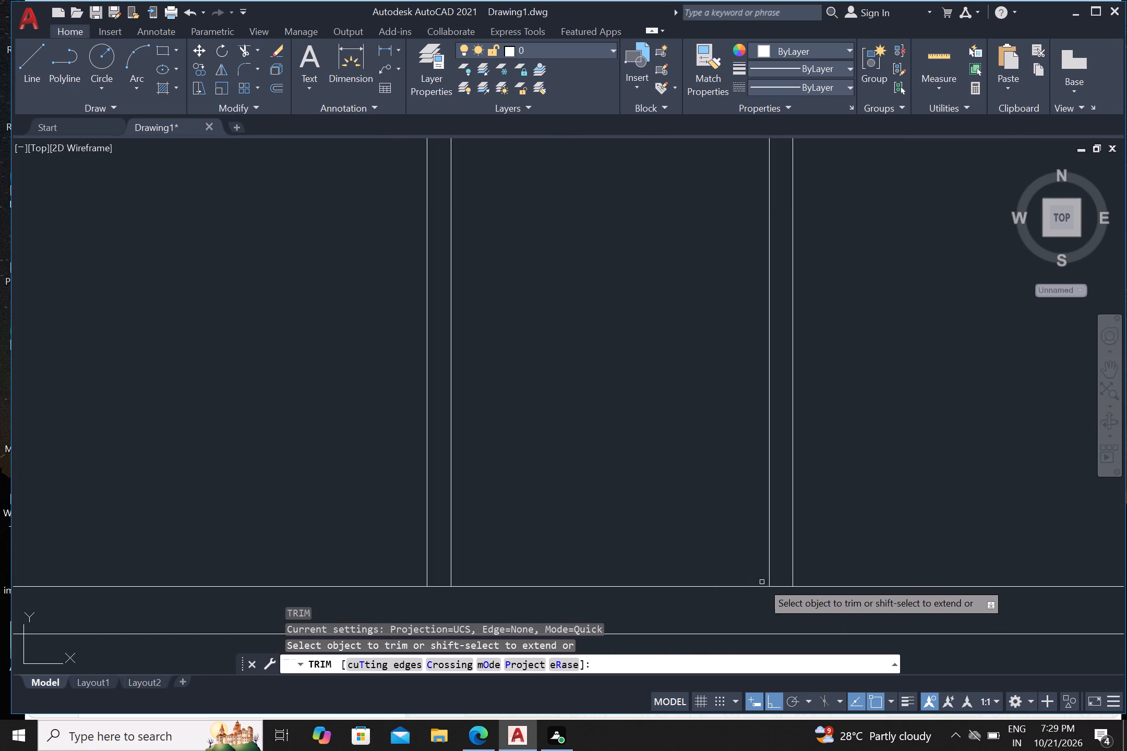
scroll(762, 582, up, 1)
click(782, 573)
click(787, 598)
scroll(785, 596, down, 4)
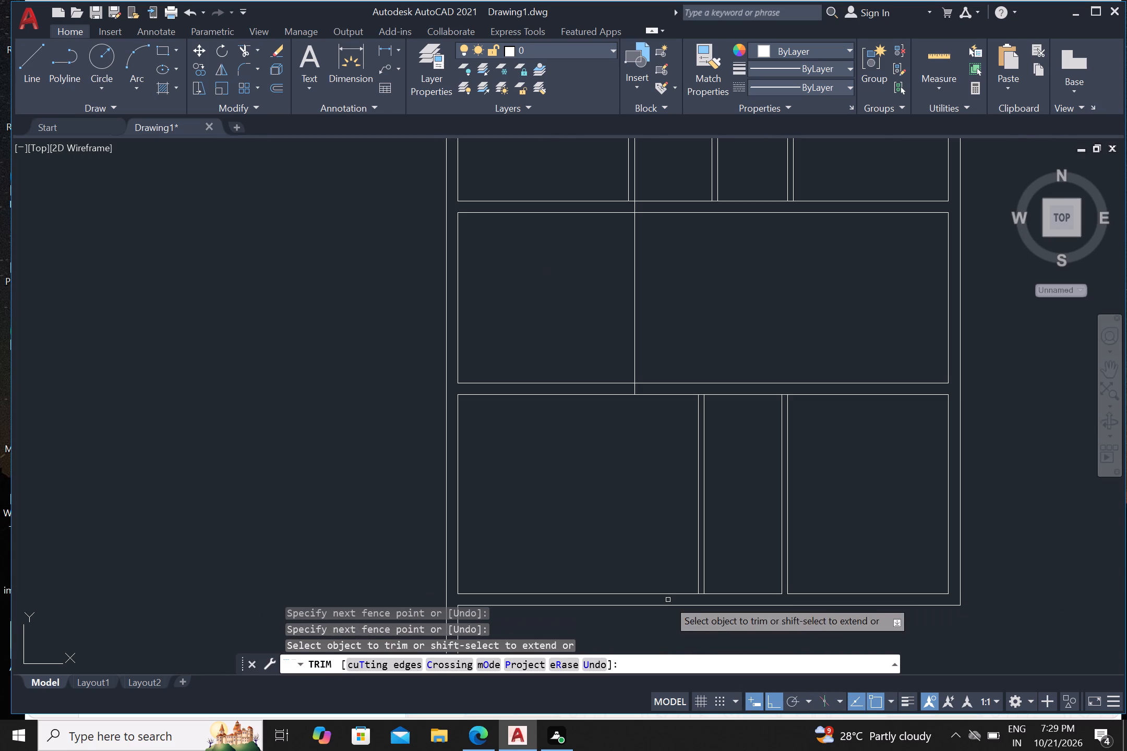
scroll(695, 593, up, 4)
drag(721, 584, 723, 596)
click(723, 611)
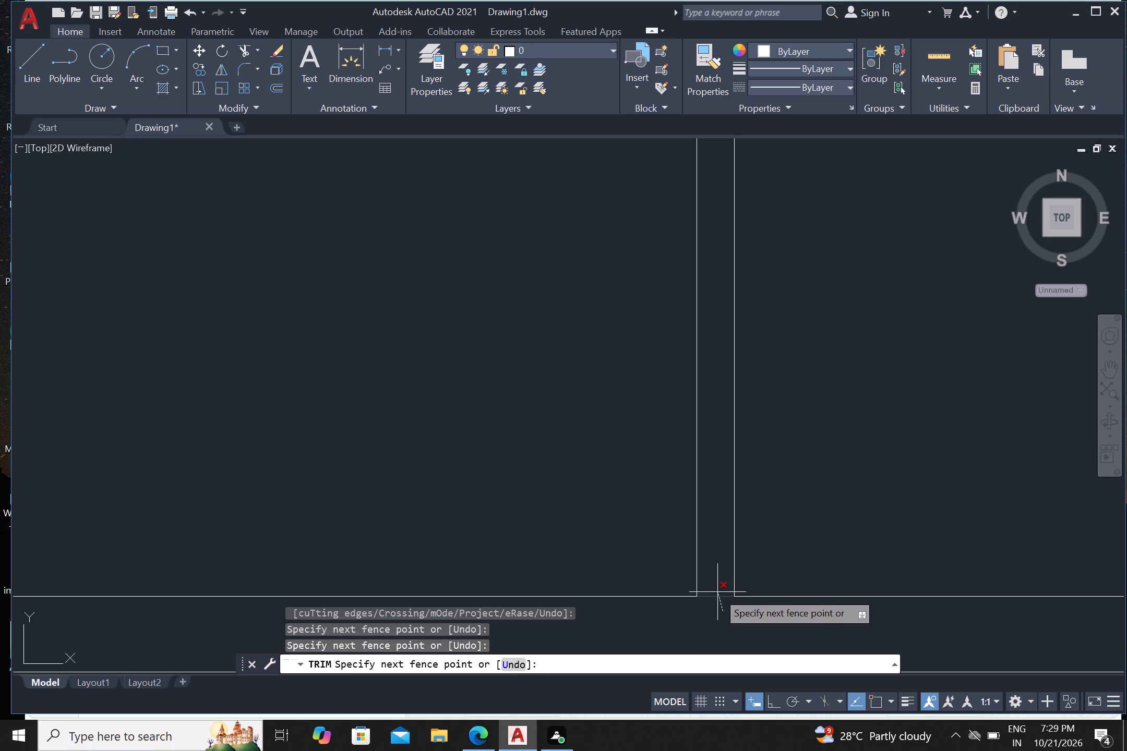
click(724, 586)
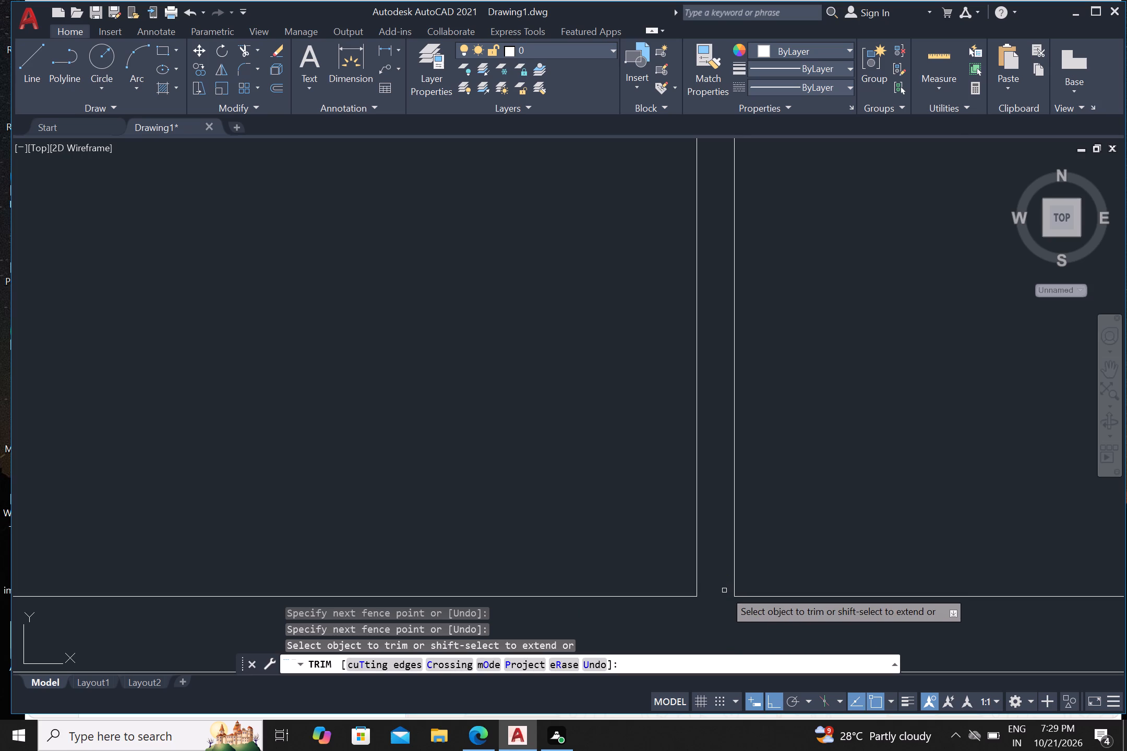
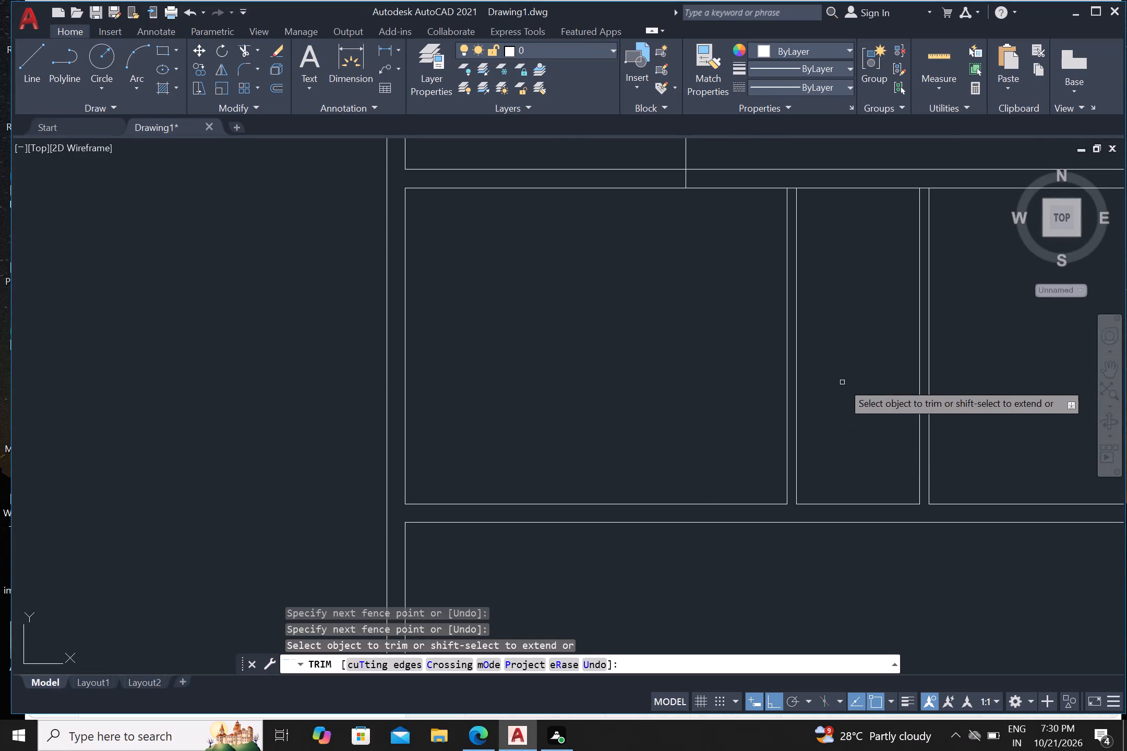
Offset the lower inner wall line of the bottom row's narrow middle compartment 9' upward.
scroll(846, 381, down, 1)
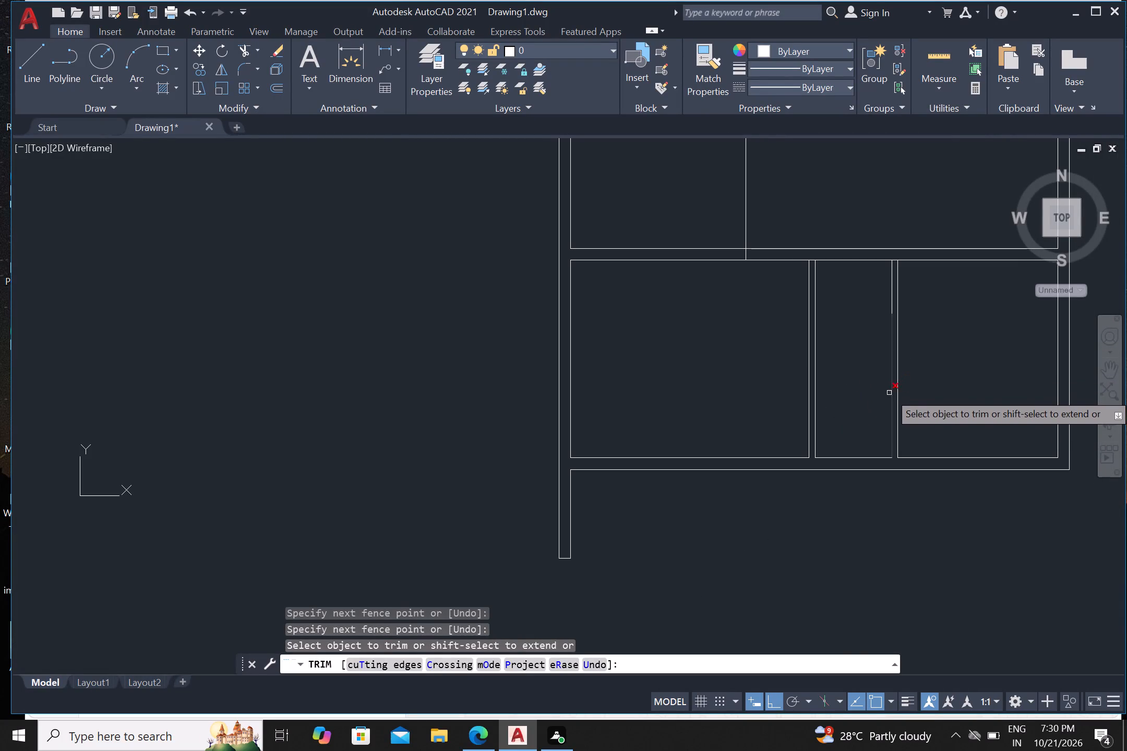
middle_drag(910, 418, 792, 527)
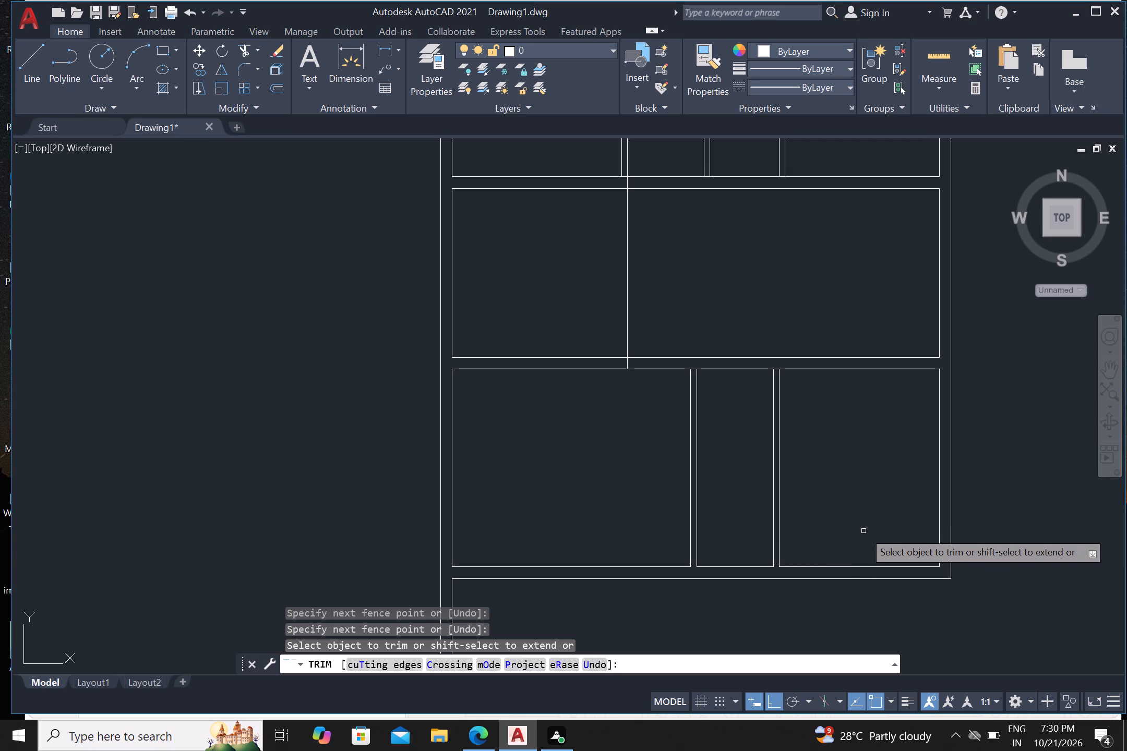
key(Escape)
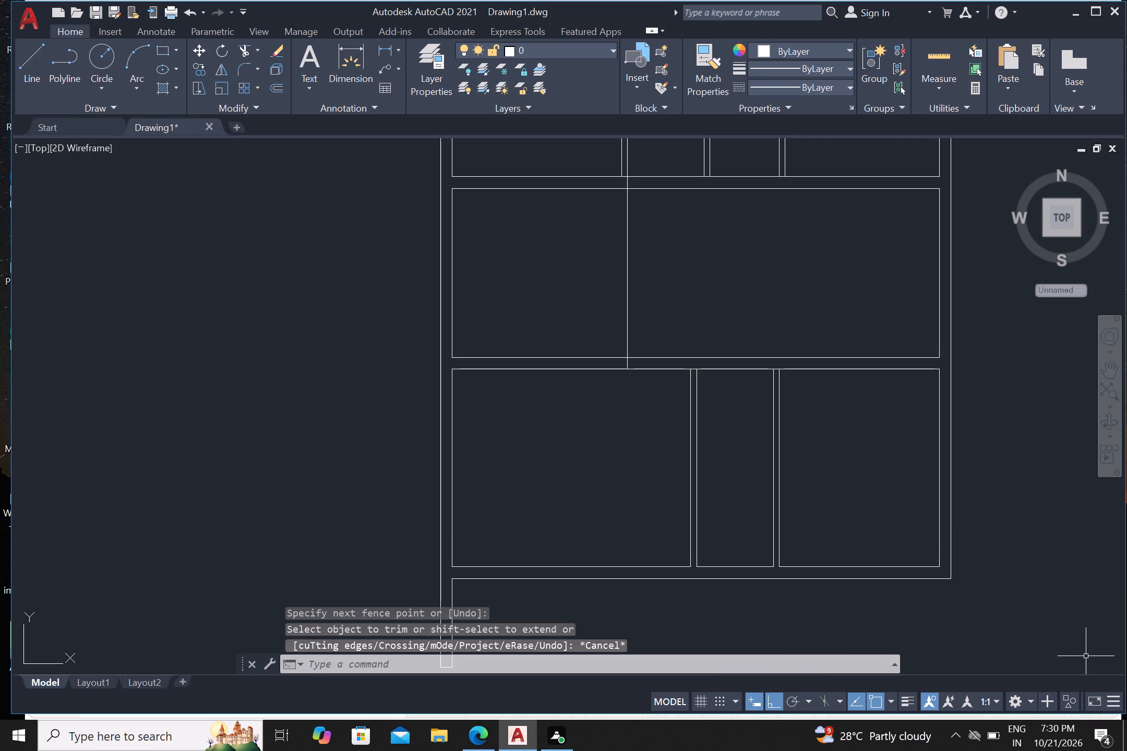
key(o)
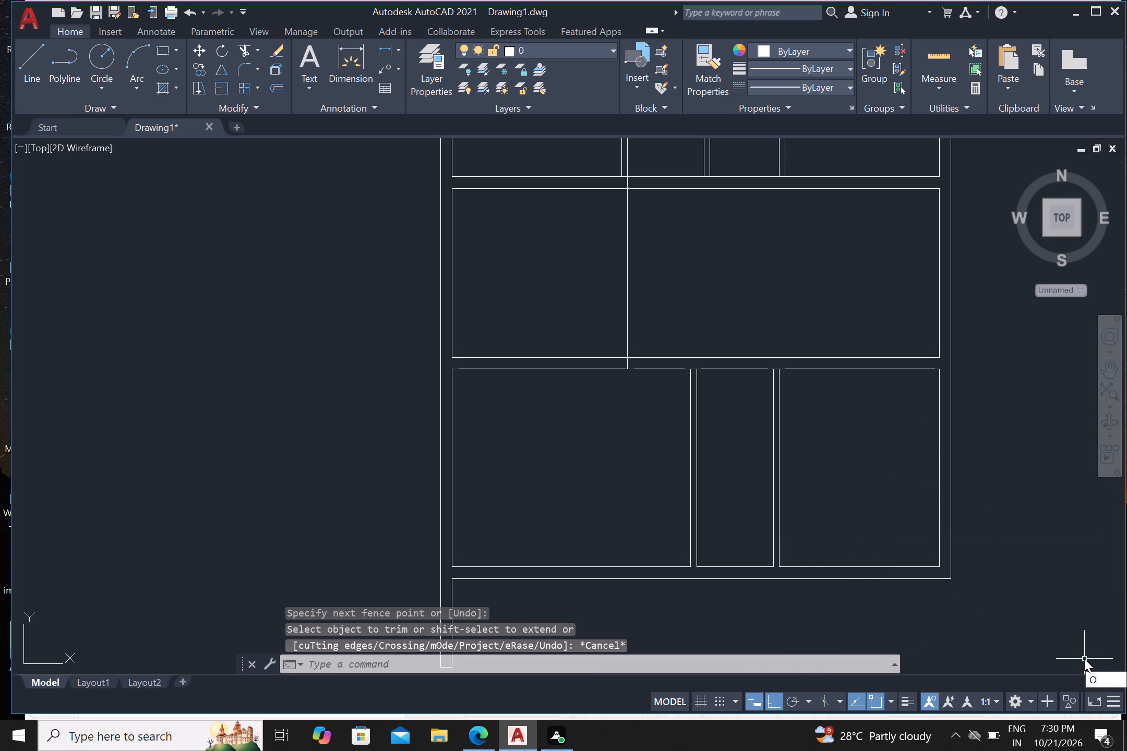
key(Return)
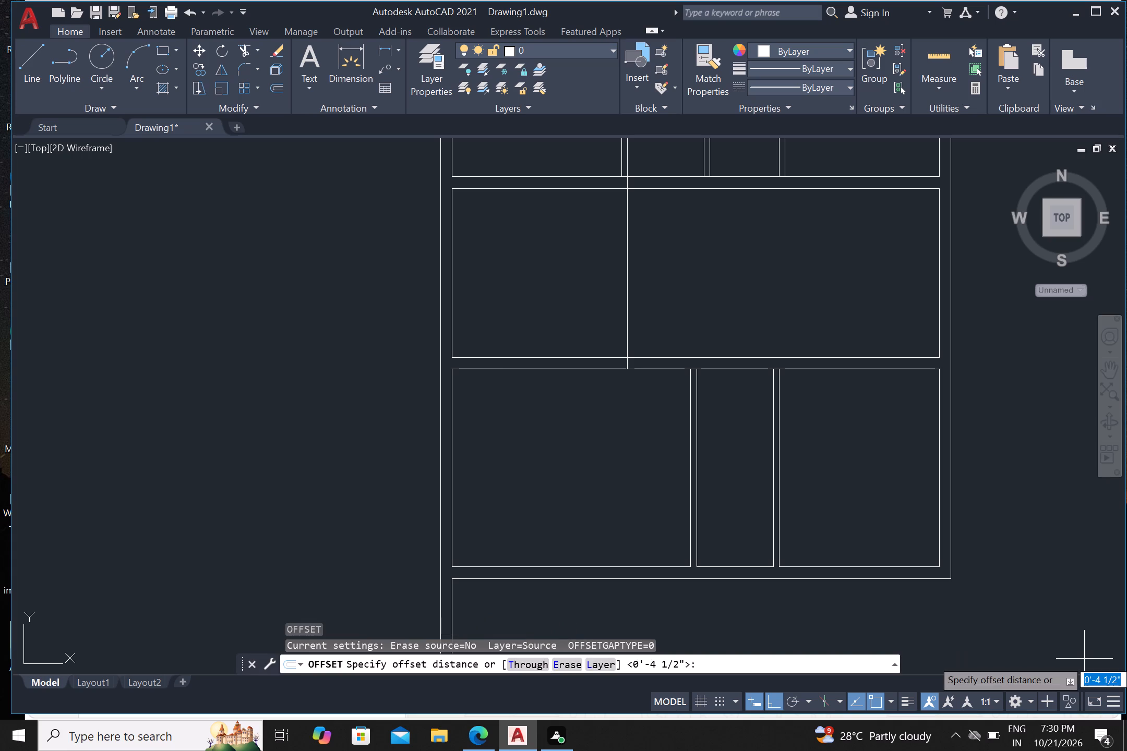
text(9')
key(Return)
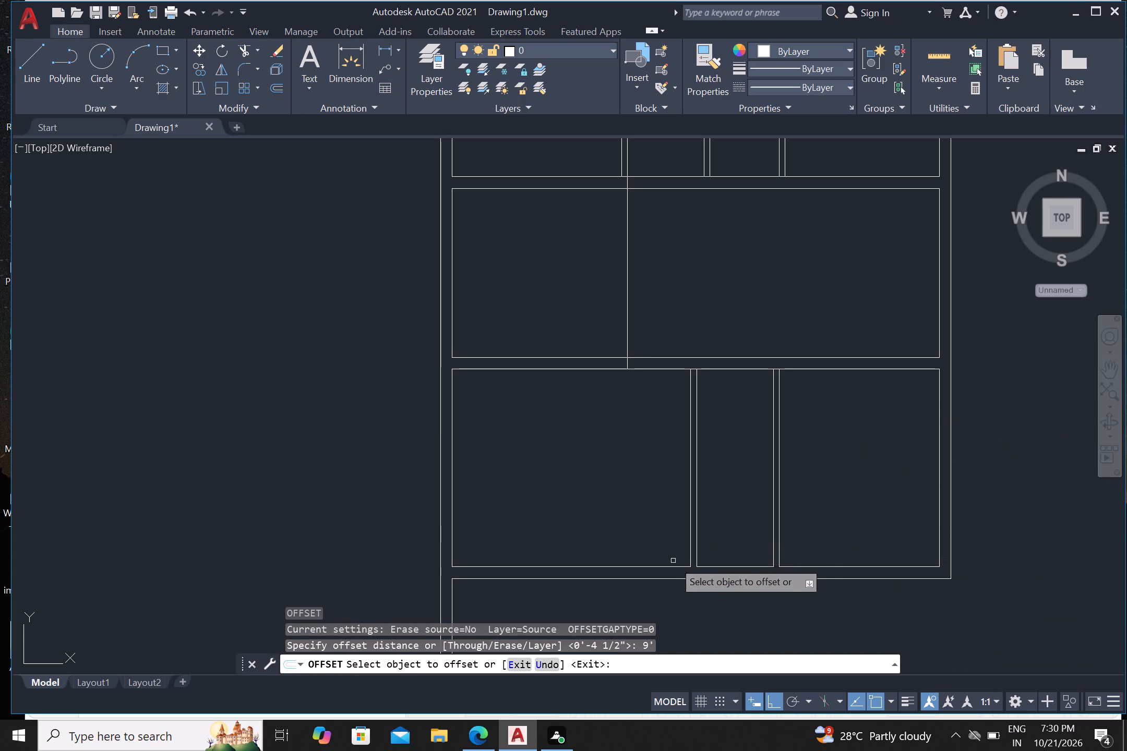
click(721, 567)
click(726, 513)
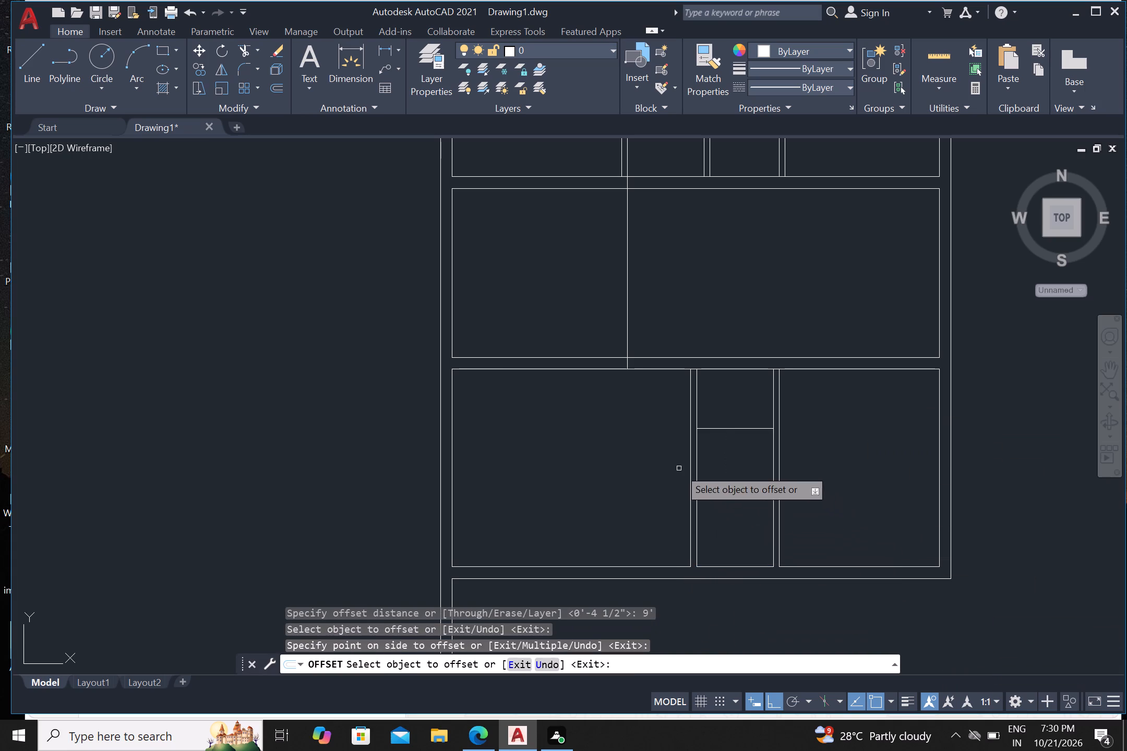
Offset the narrow middle compartment's new cross line 4.5" upward to give the partition thickness.
drag(724, 428, 724, 421)
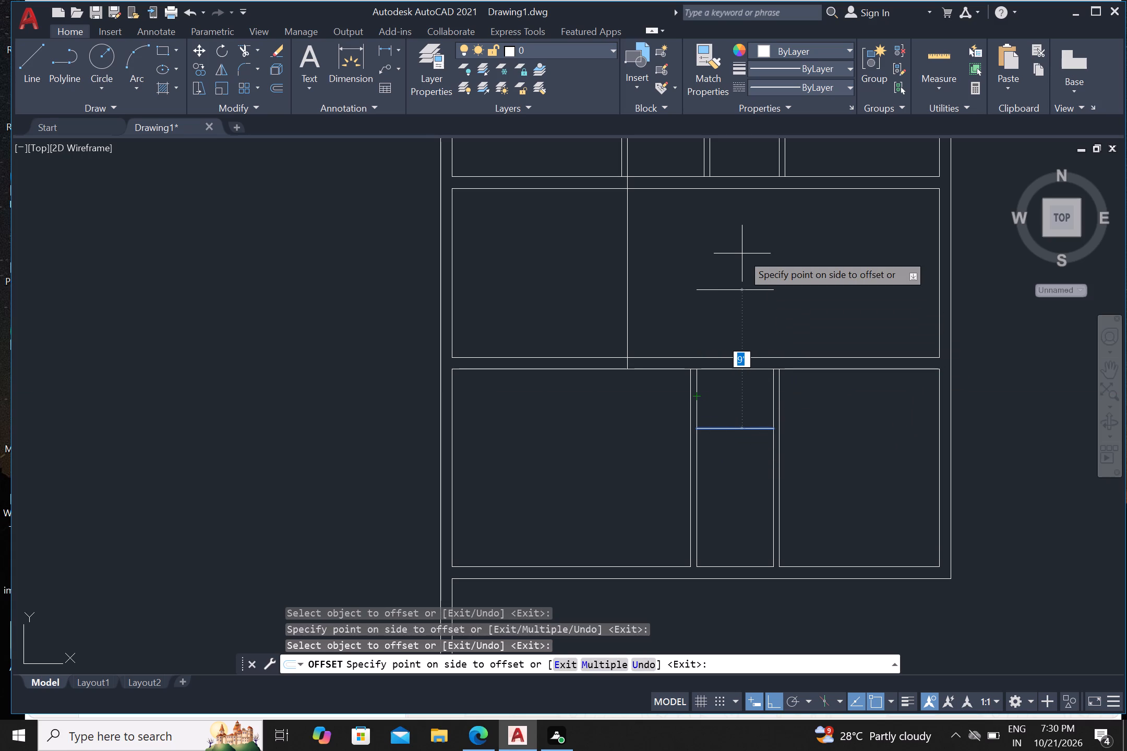
key(4)
text(.5)
key(shift+quotedbl)
key(Return)
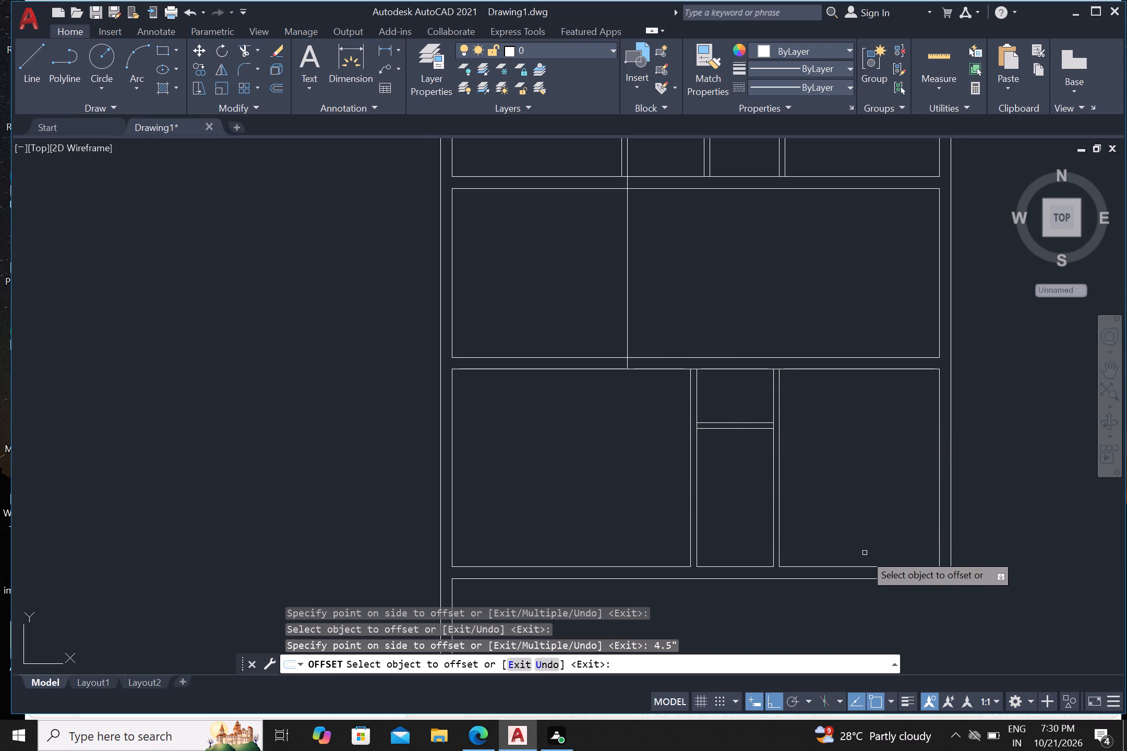
Offset the lower inner wall line of the bottom row's right compartment 4'6" upward.
drag(859, 566, 850, 562)
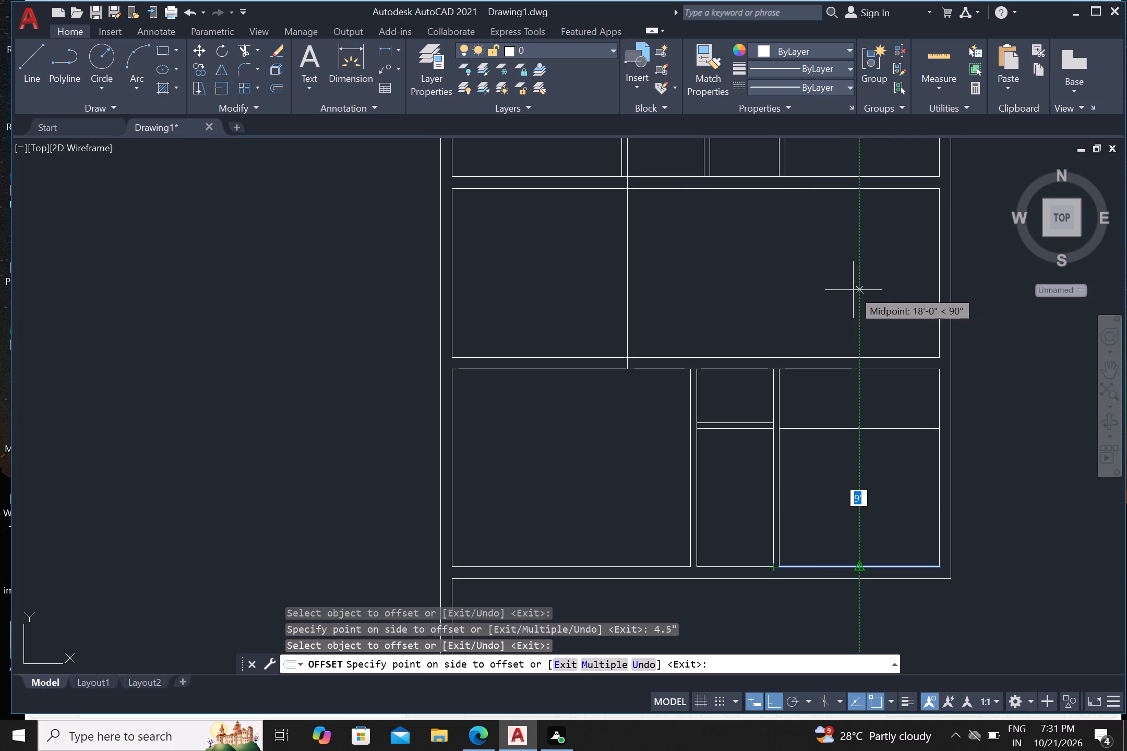
key(4)
text('6)
key(shift+quotedbl)
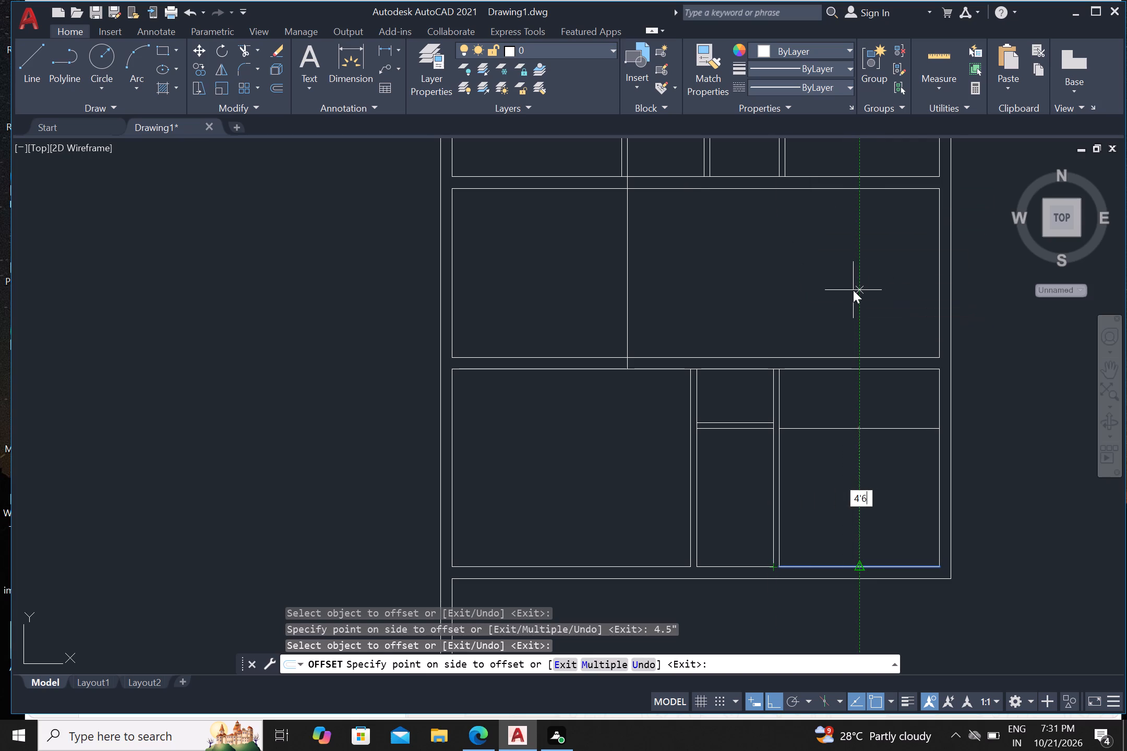
key(Return)
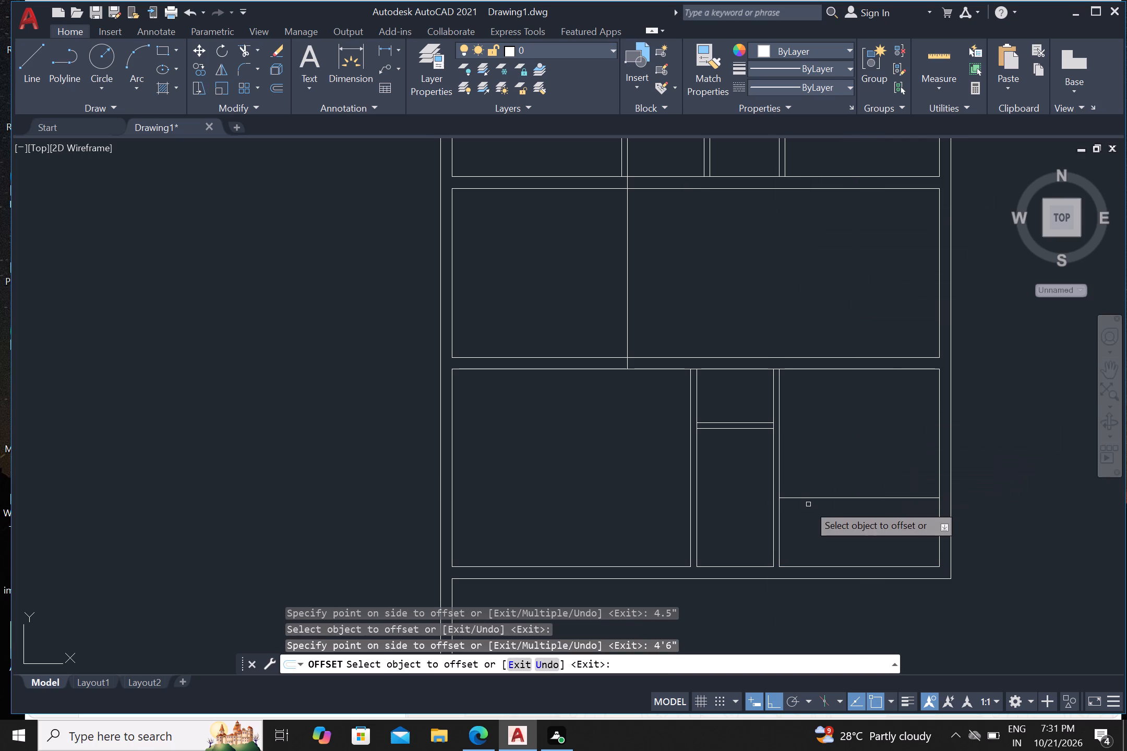
Offset the bottom right compartment's new cross line 4.5" upward, and end the Offset command.
click(821, 500)
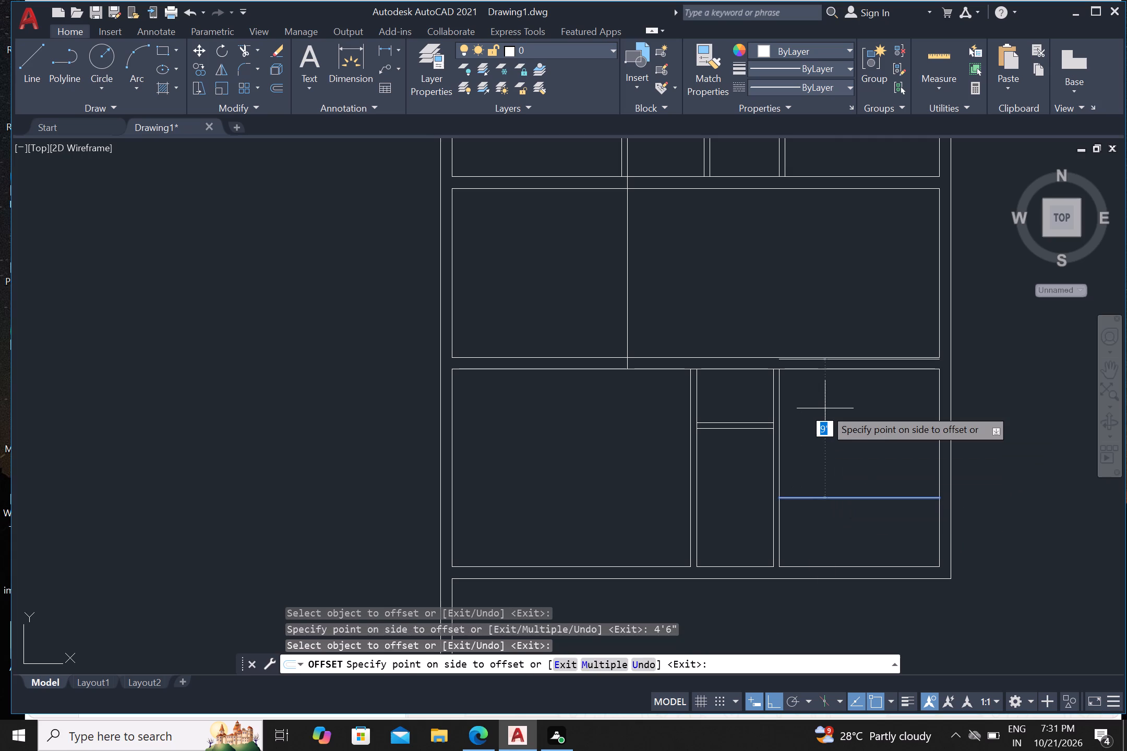
text(4.5)
key(shift+quotedbl)
key(Return)
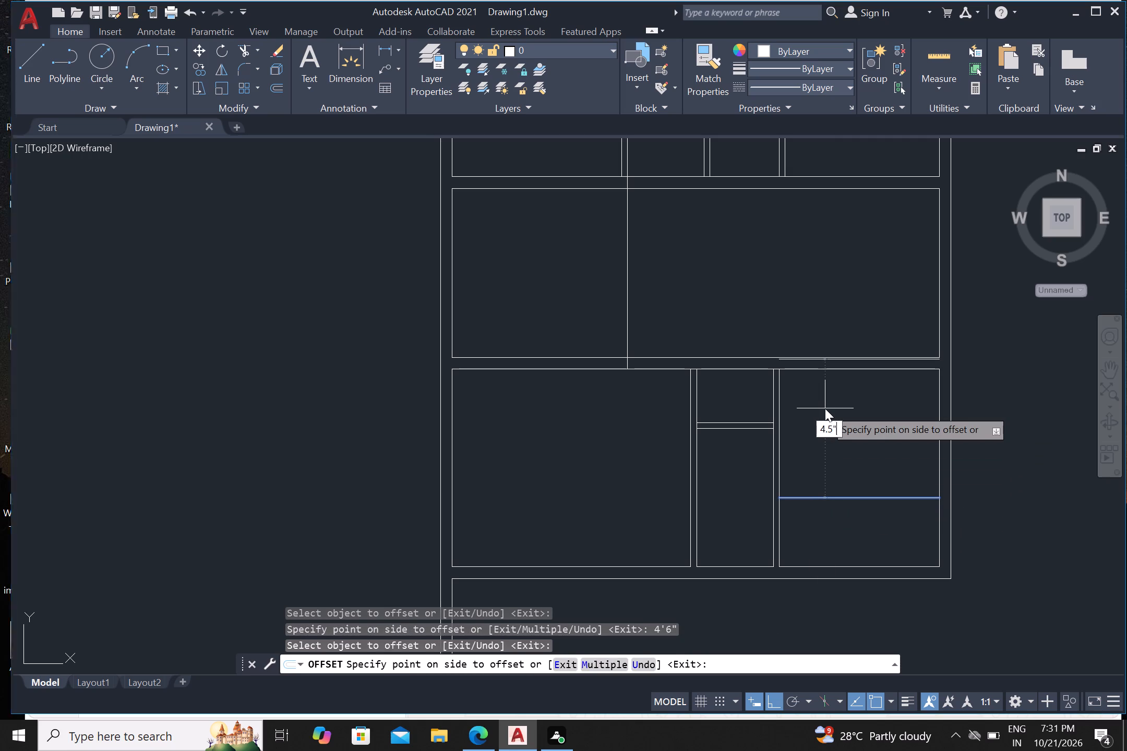
scroll(829, 420, down, 3)
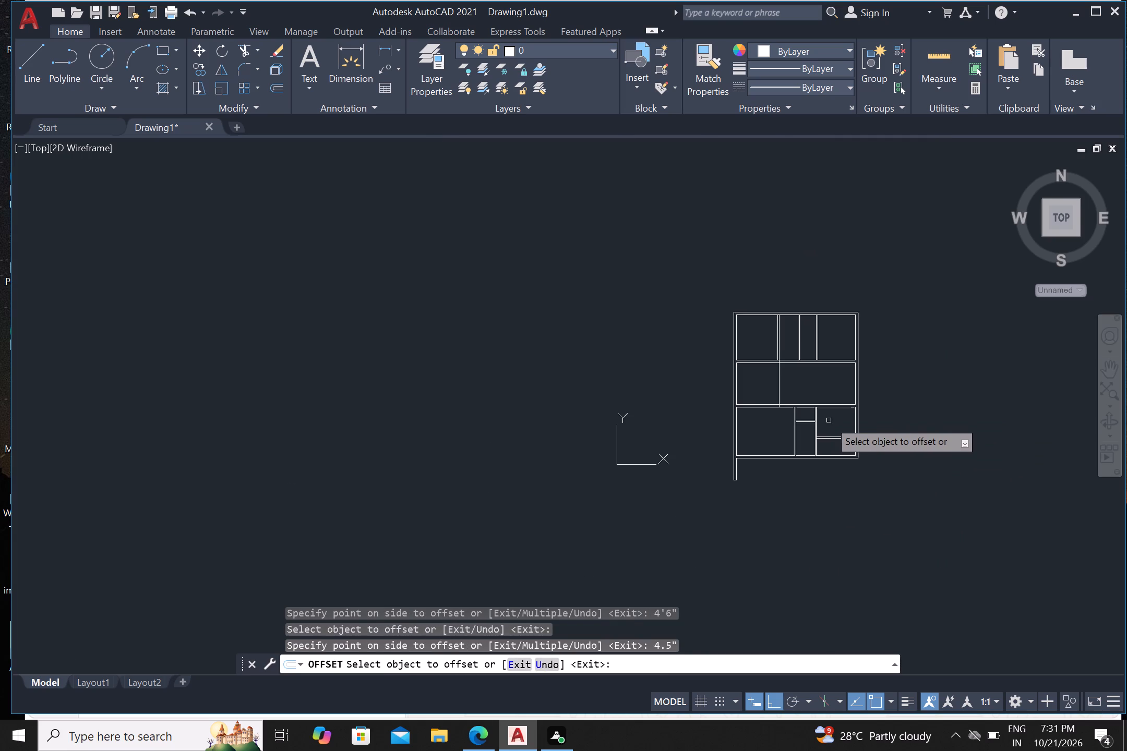
scroll(816, 382, up, 2)
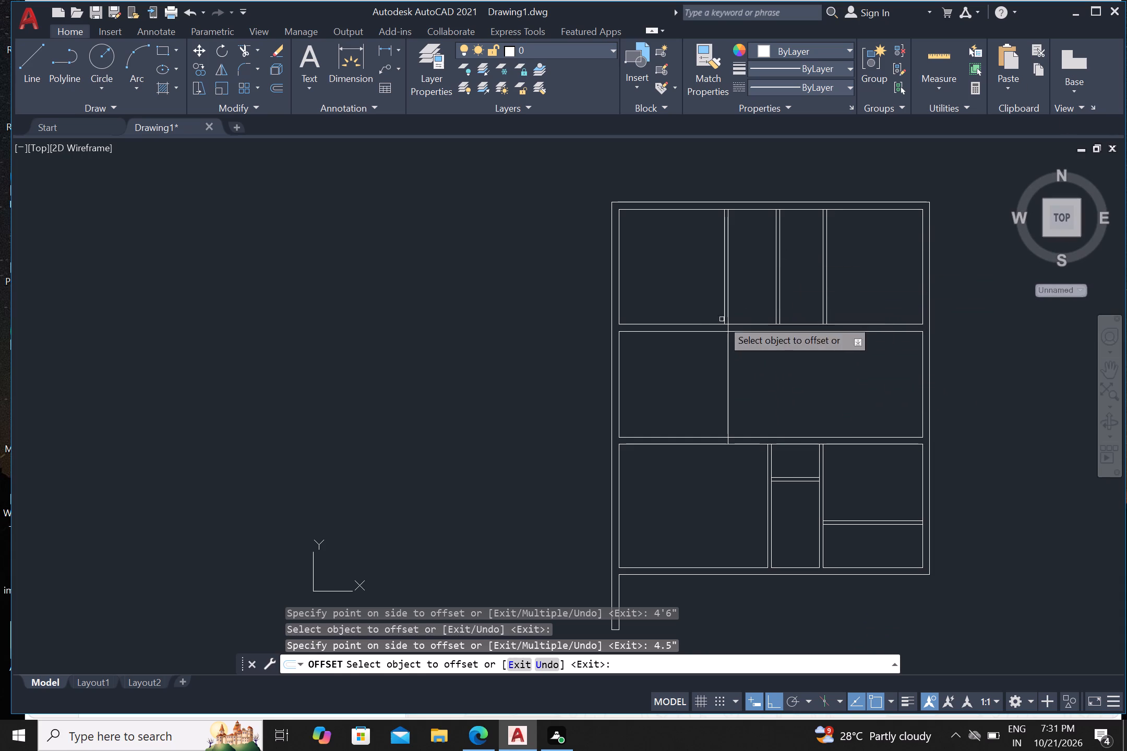
scroll(737, 208, up, 2)
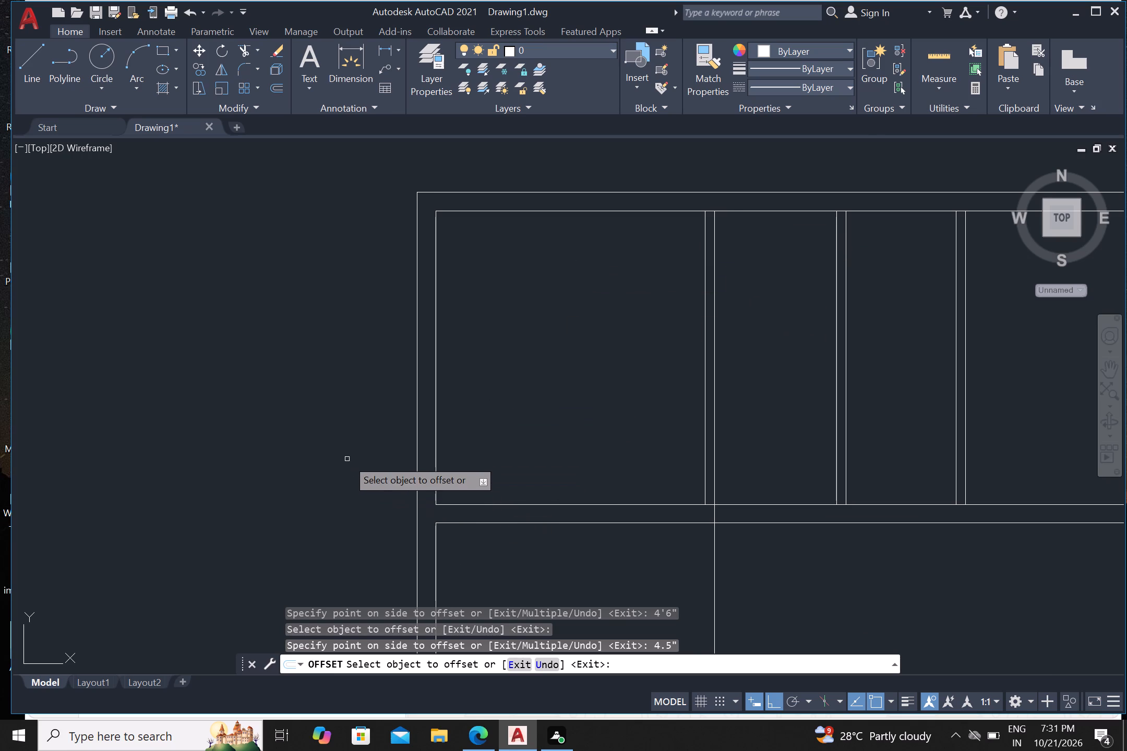
key(Escape)
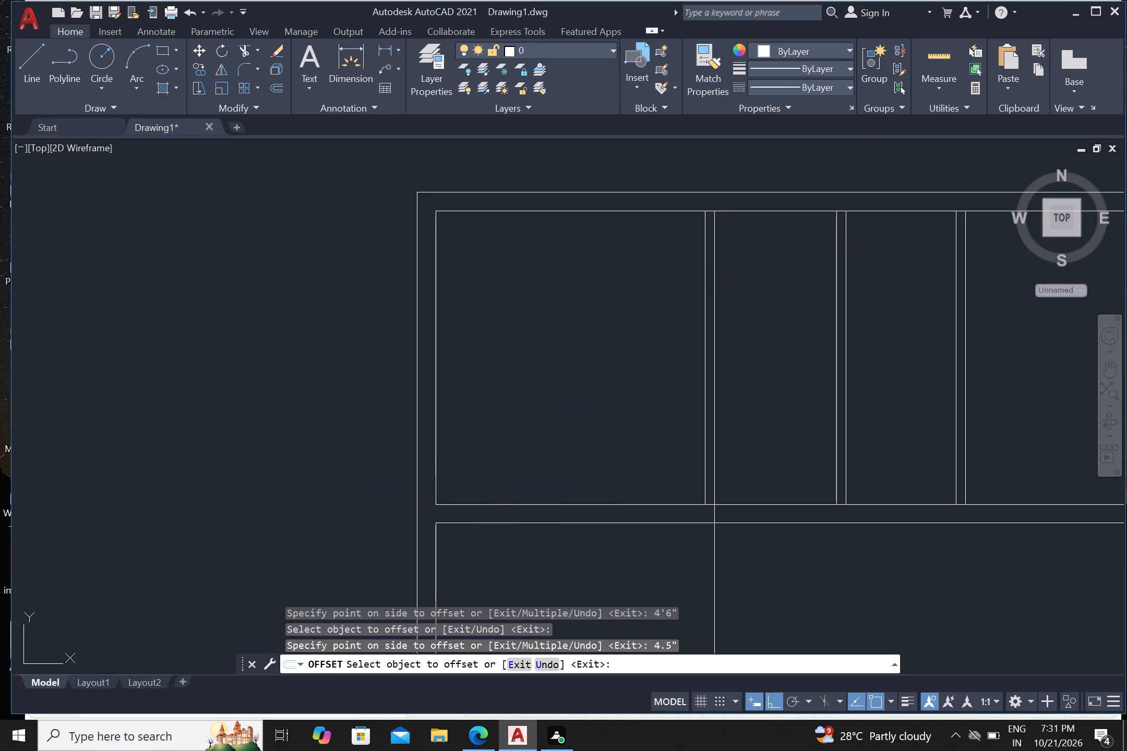
Trim the top room's upper inner wall line between the double lines of all three partitions, and end the Trim command.
text(tr)
key(Return)
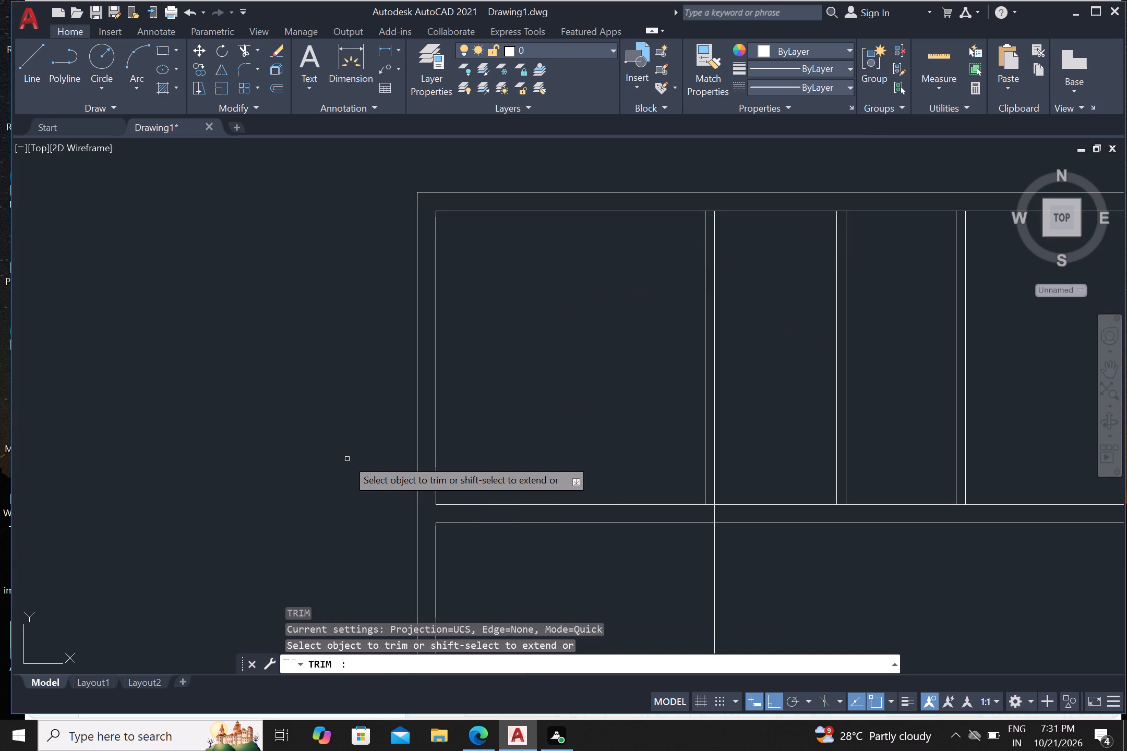
scroll(790, 273, down, 1)
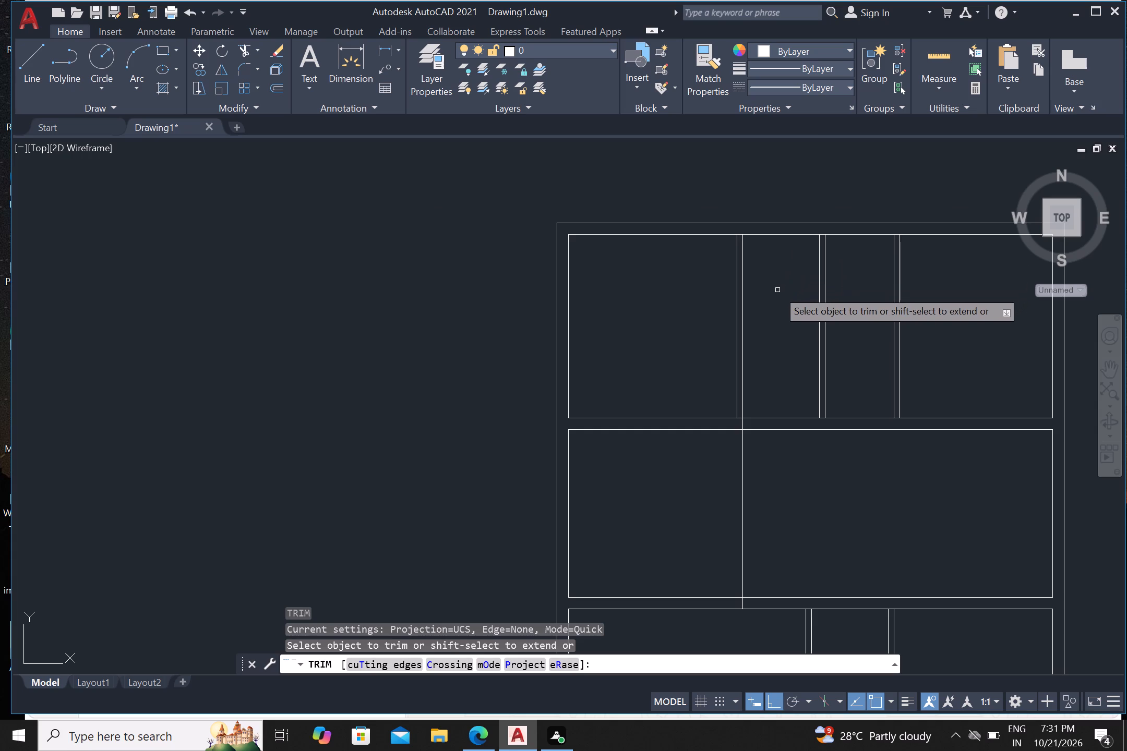
scroll(766, 251, down, 1)
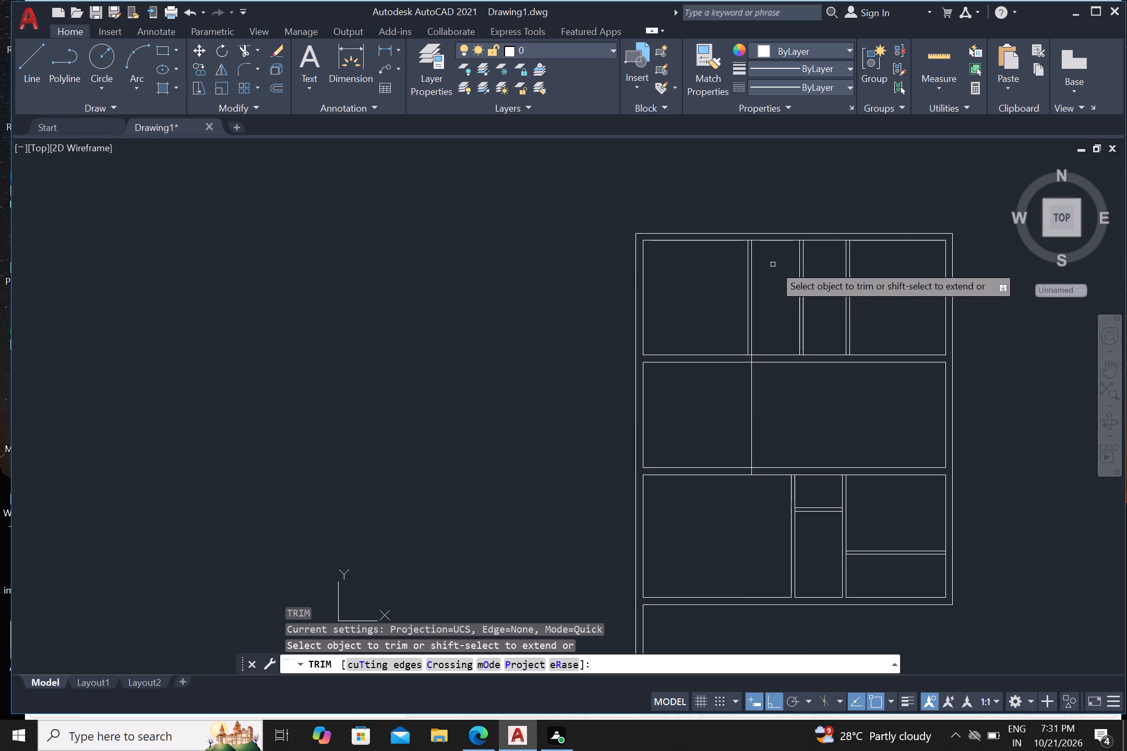
middle_drag(781, 272, 670, 365)
scroll(649, 347, up, 2)
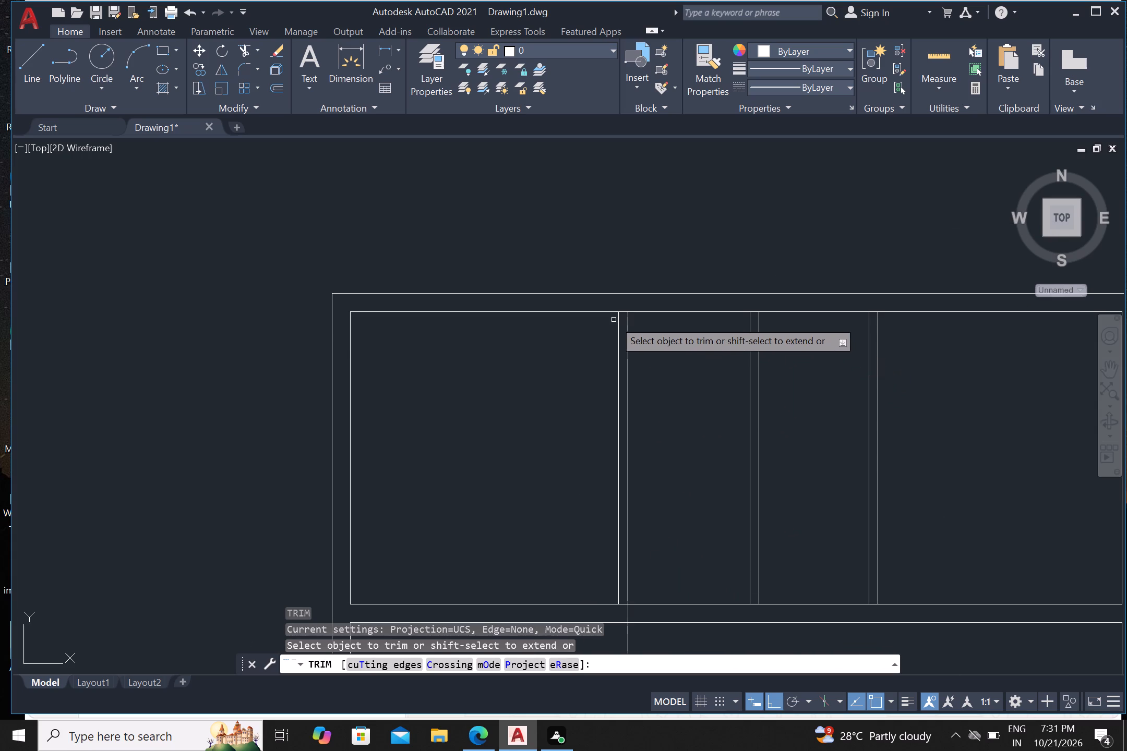
click(621, 313)
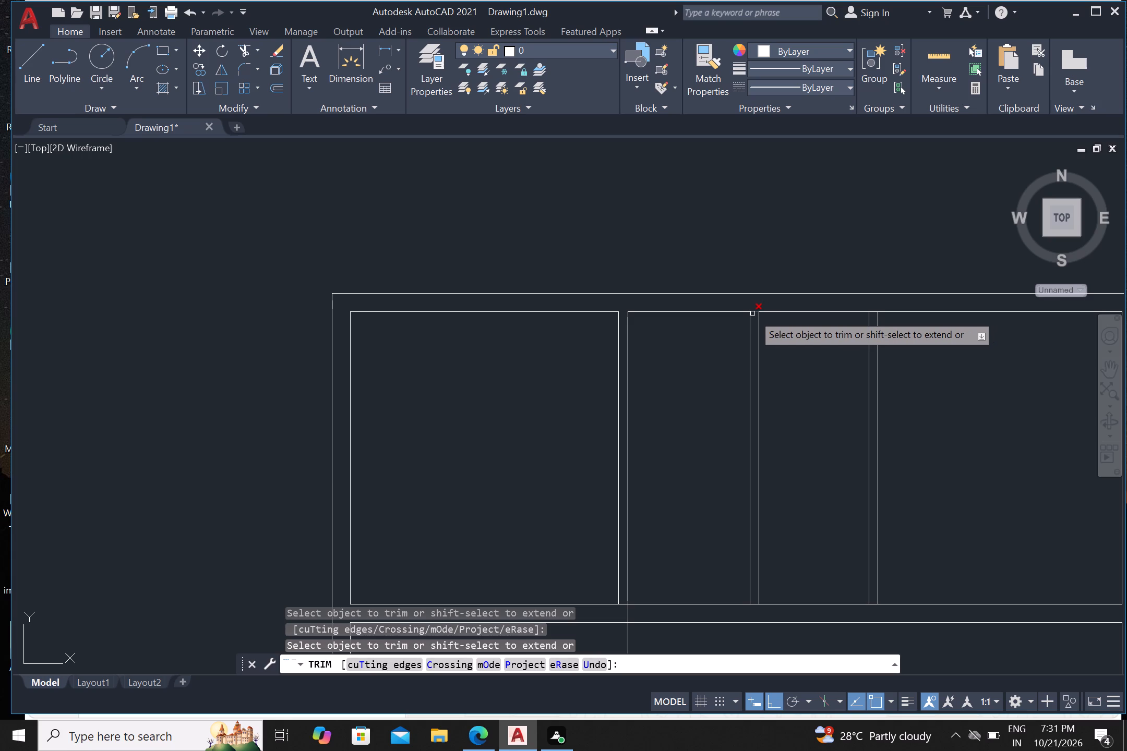
click(752, 313)
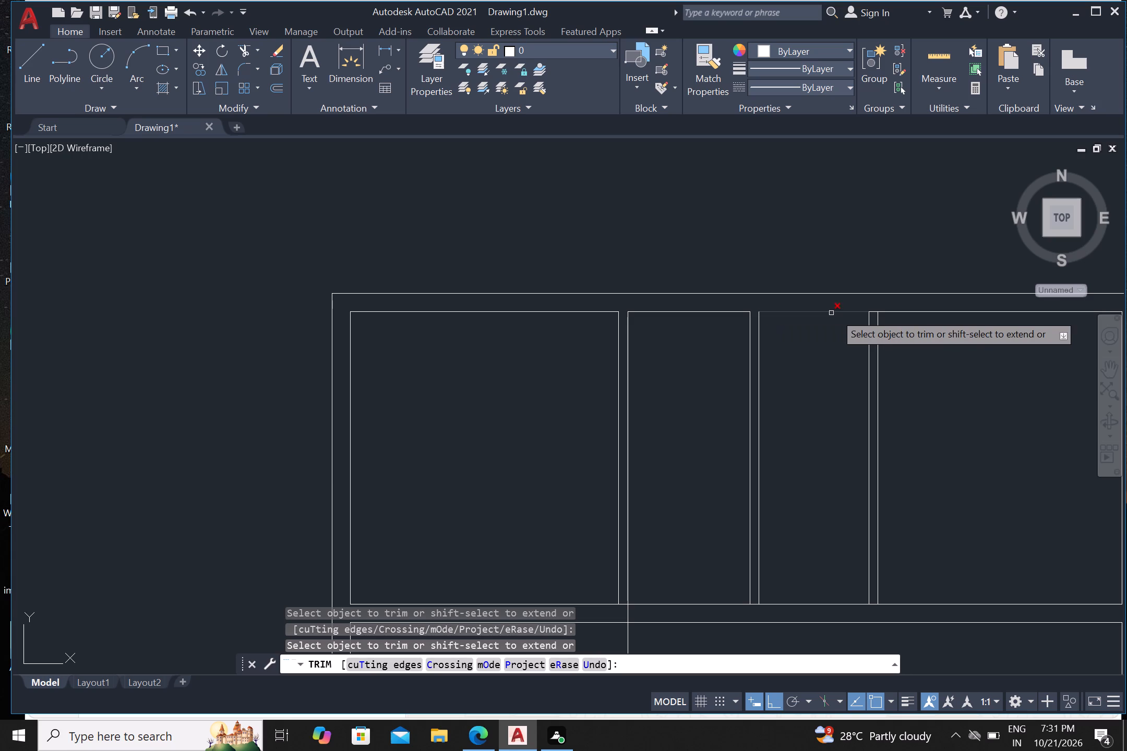
scroll(873, 304, up, 2)
click(881, 305)
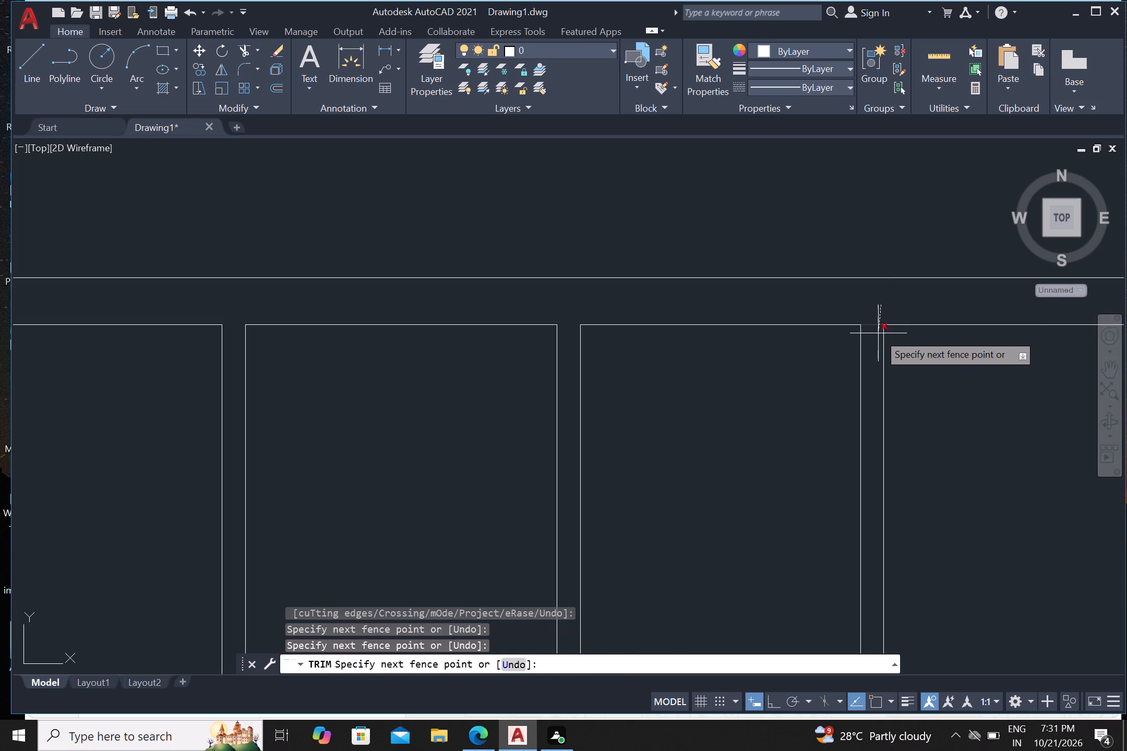
click(878, 333)
scroll(874, 331, down, 4)
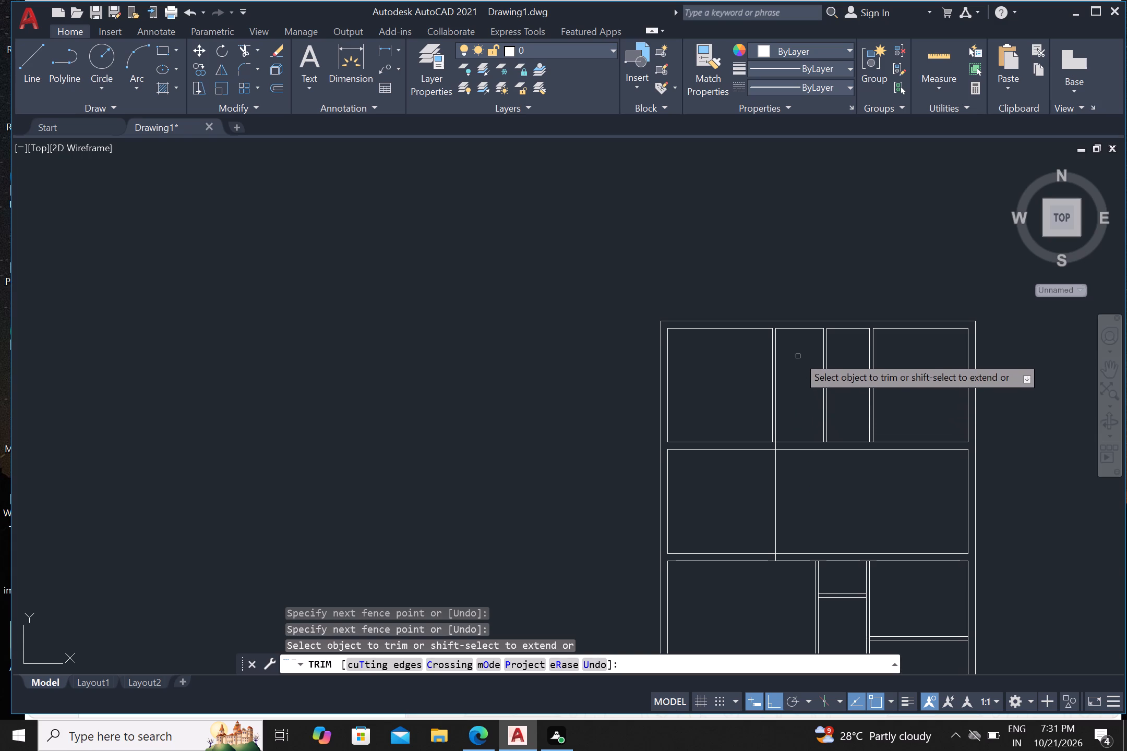
scroll(798, 356, up, 1)
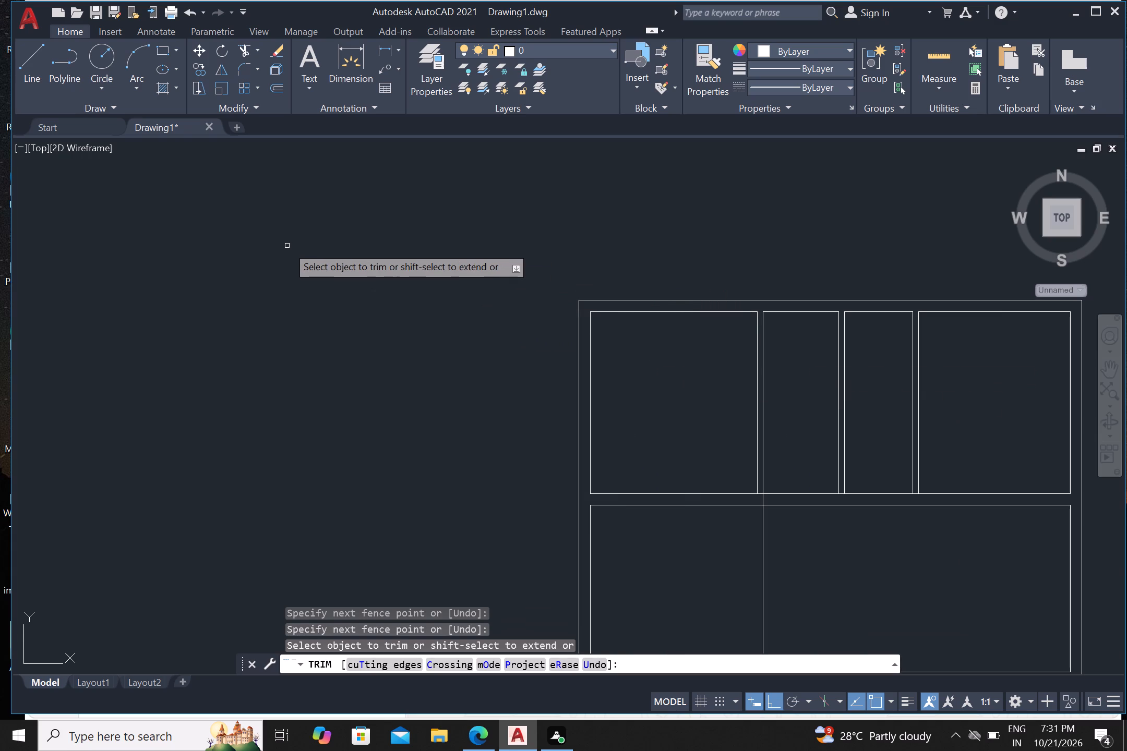
key(Escape)
Offset the upper inner wall line of the top row's second compartment 8' downward.
key(o)
key(Return)
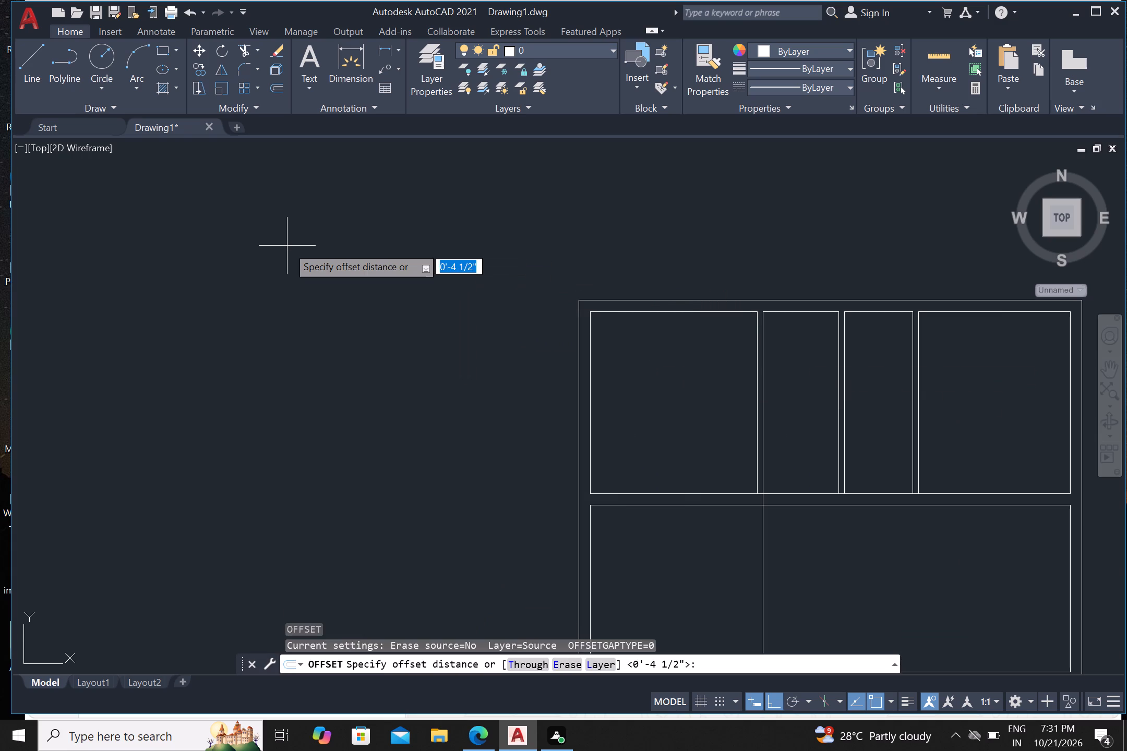
text(8')
key(Return)
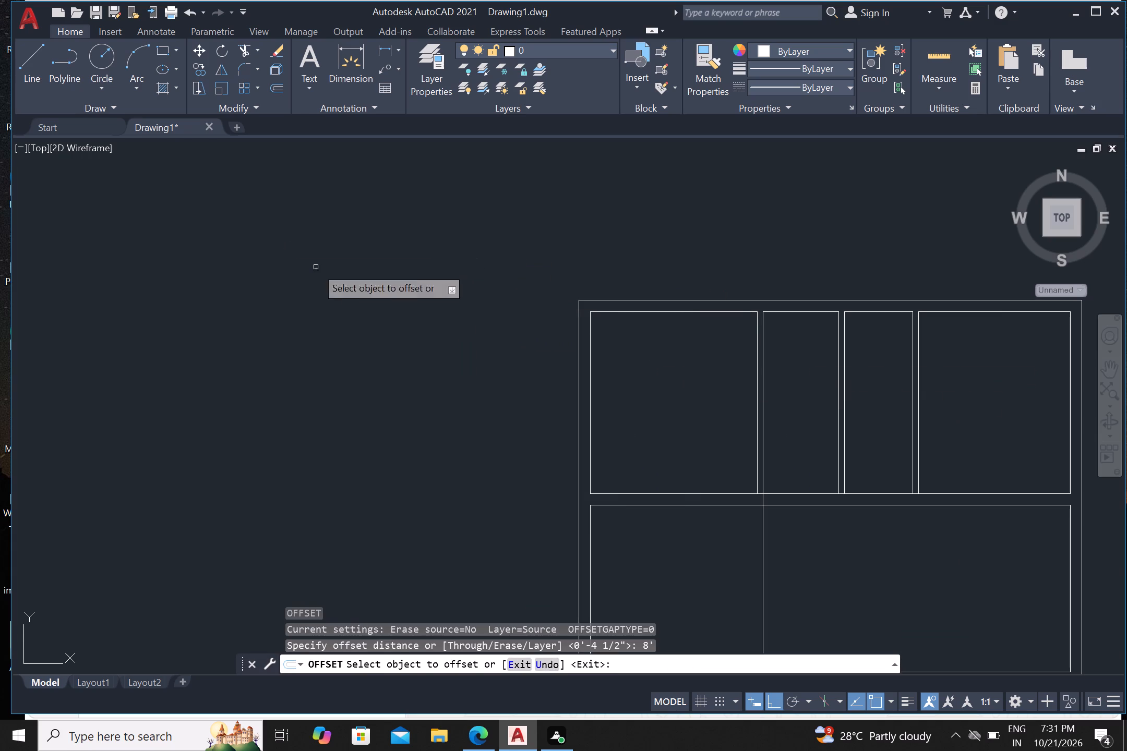
click(804, 312)
click(802, 375)
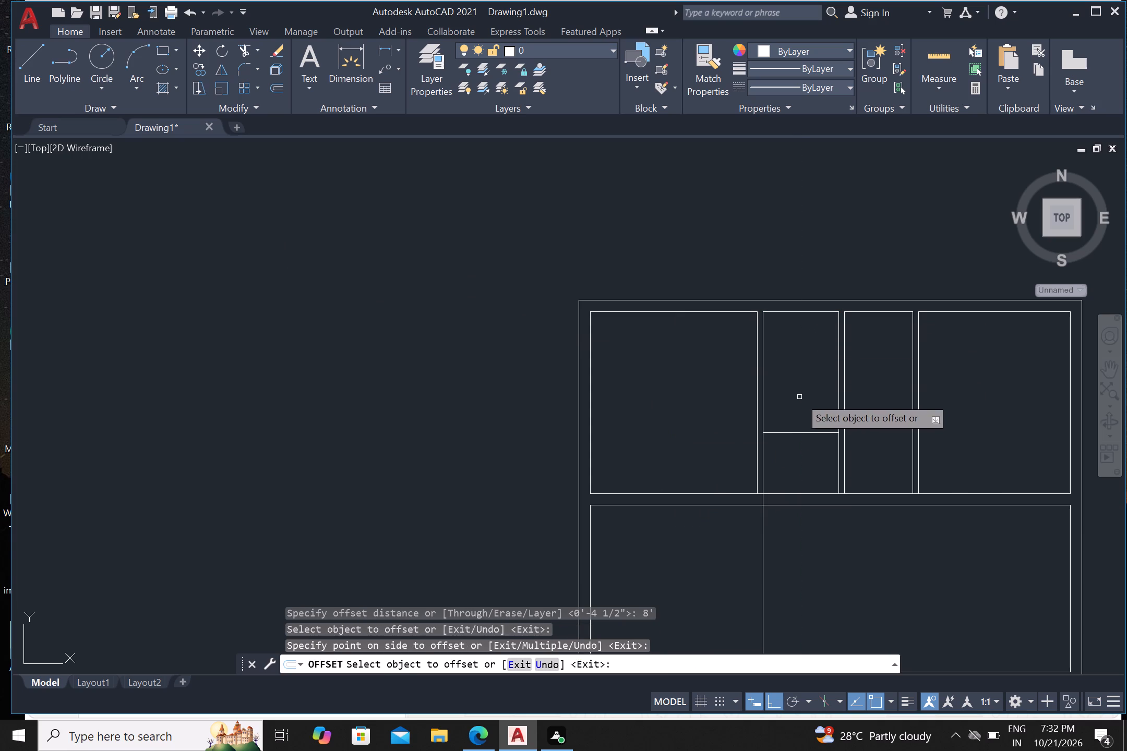
Offset the second top compartment's new cross line 4.5" downward to give the partition thickness.
click(799, 434)
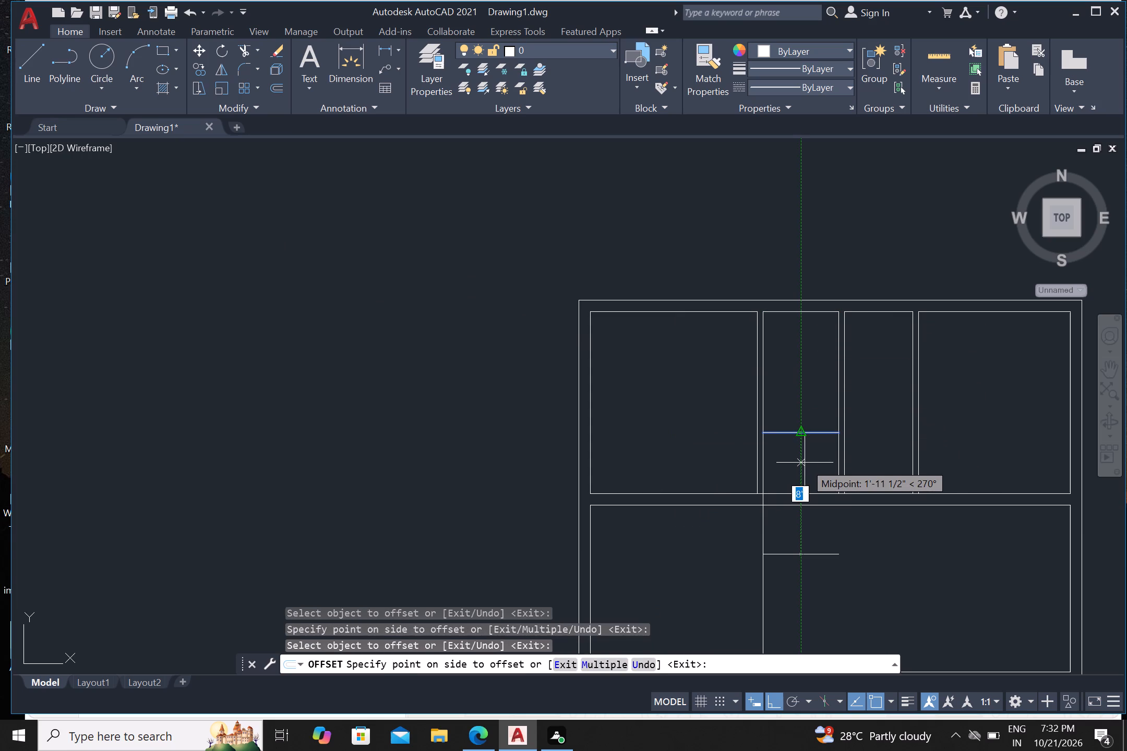
text(4.5)
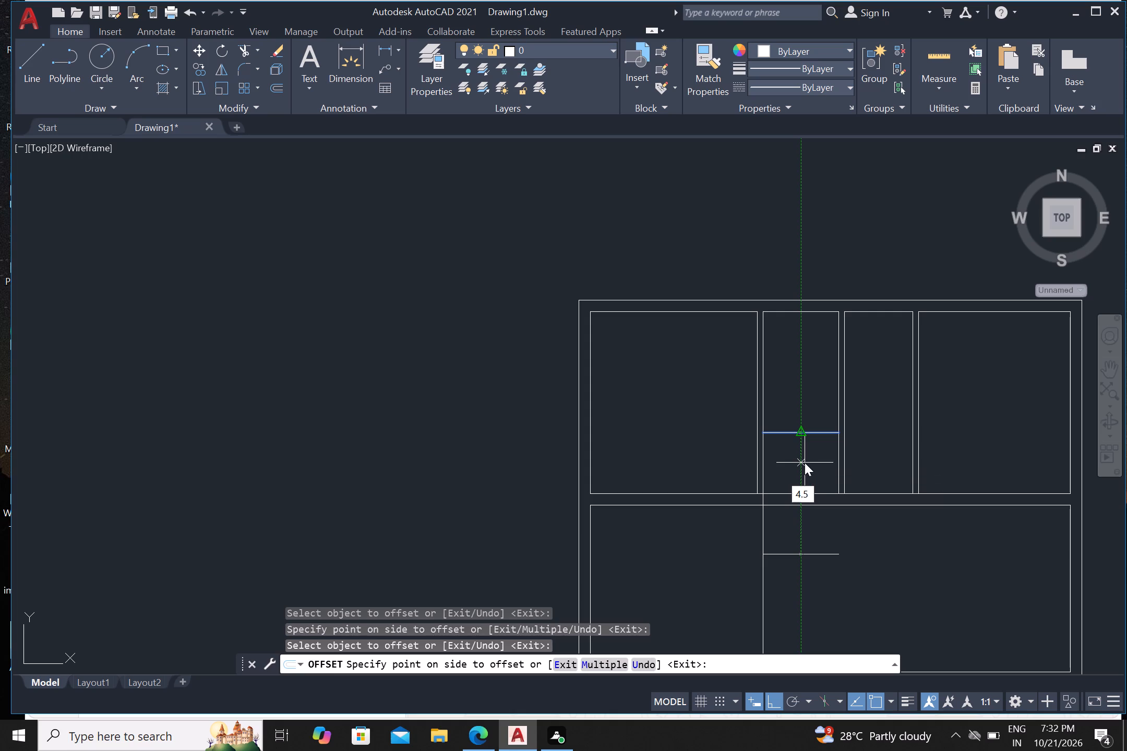
key(shift+quotedbl)
key(Return)
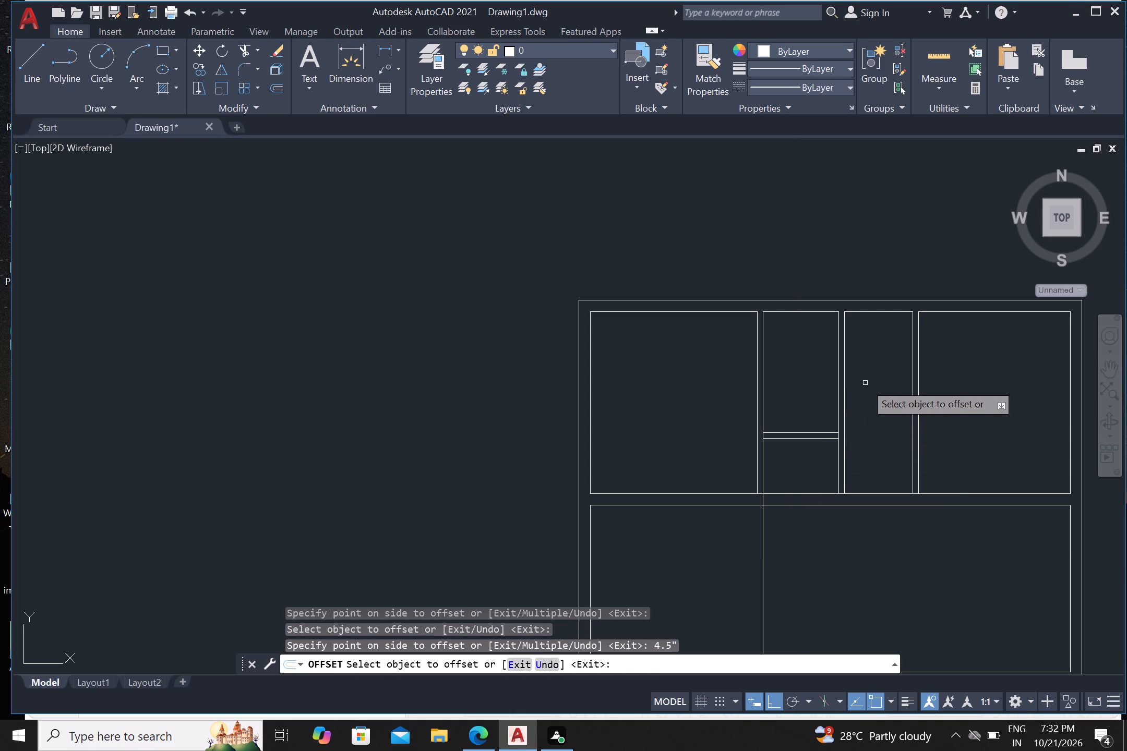
Offset the upper inner wall line of the top row's third compartment 10'3" downward.
click(880, 310)
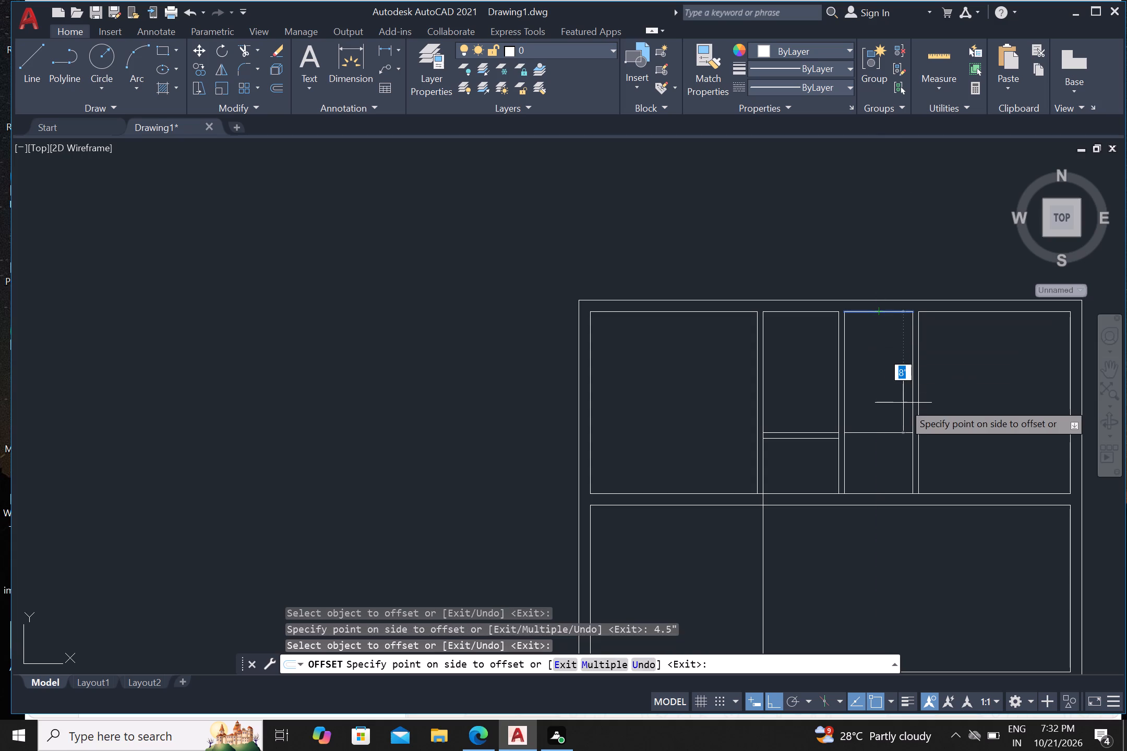
key(1)
text(0')
key(3)
key(shift+quotedbl)
key(Return)
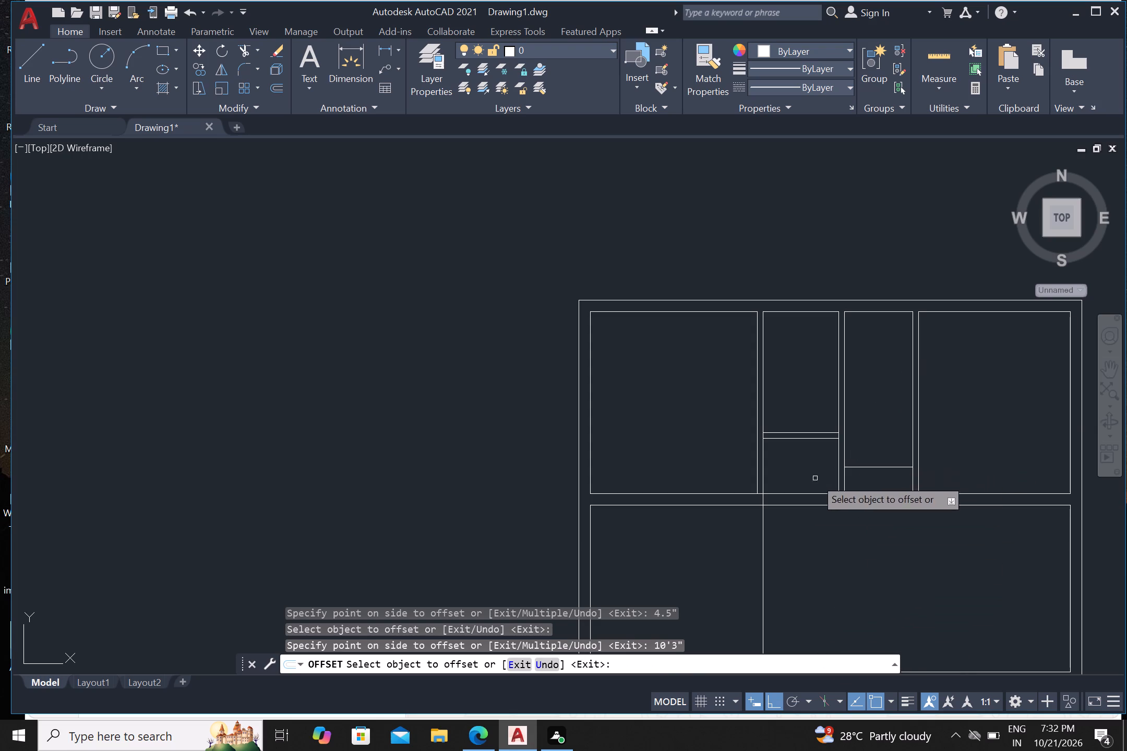
Offset the third top compartment's new cross line 4.5" downward for the partition thickness, and end the Offset command.
click(879, 468)
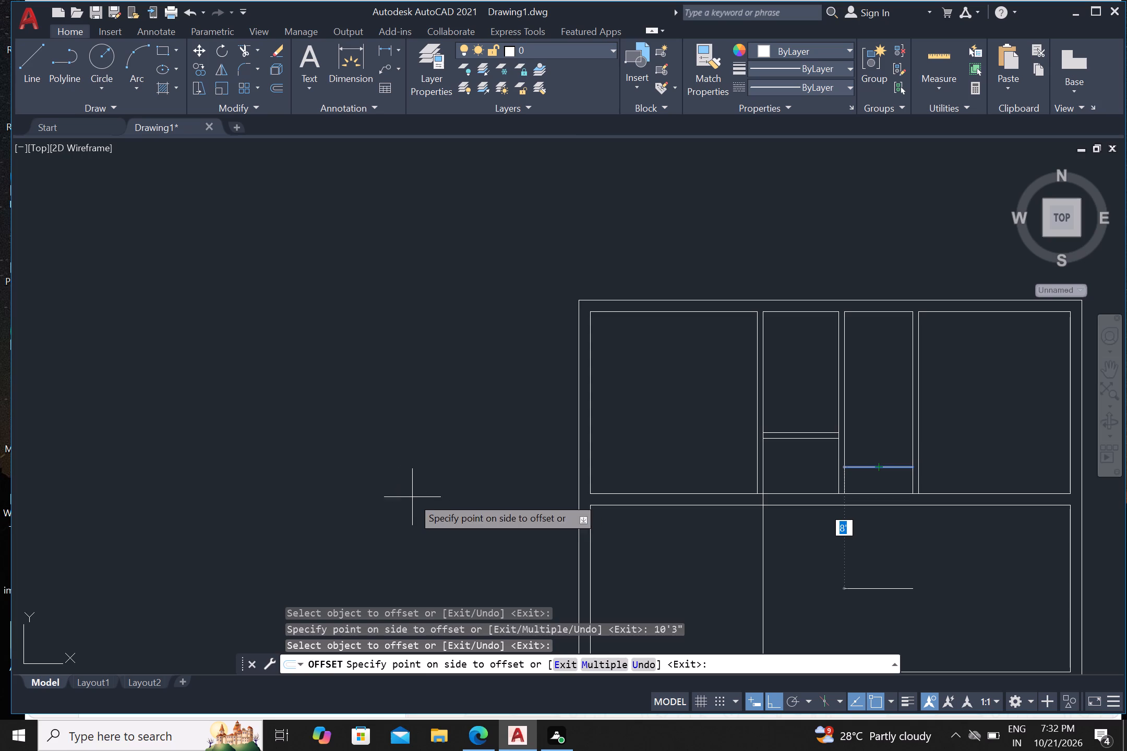
text(4.5)
key(shift+quotedbl)
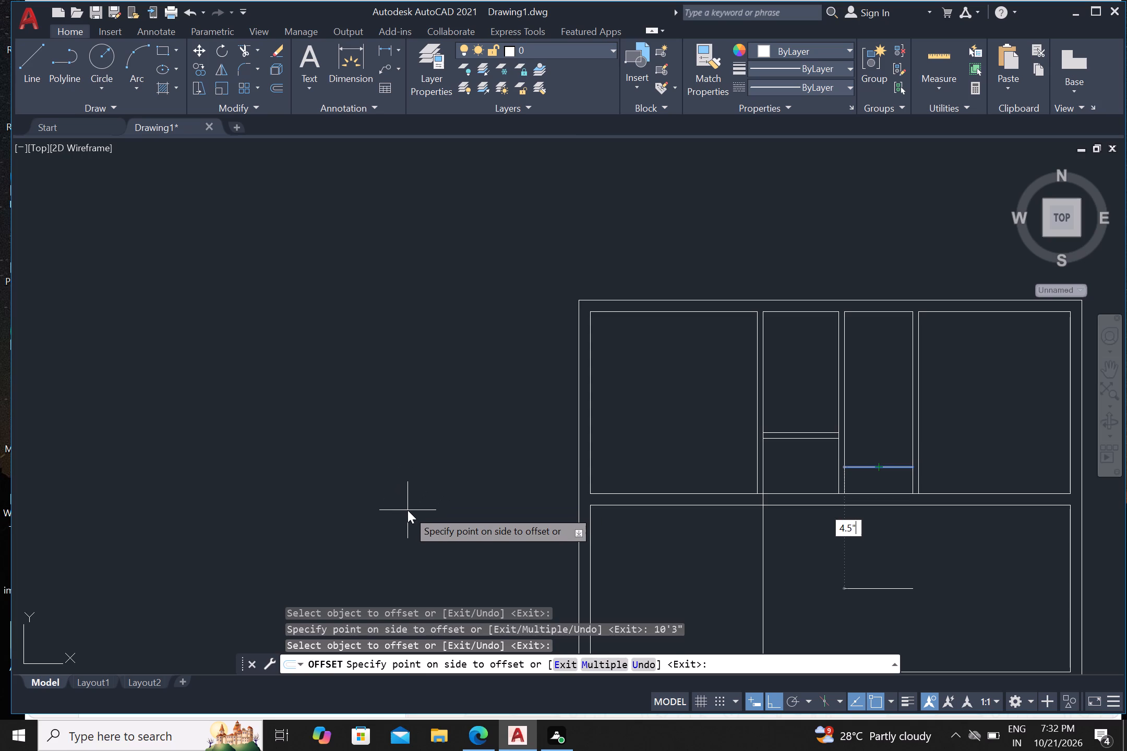
key(Return)
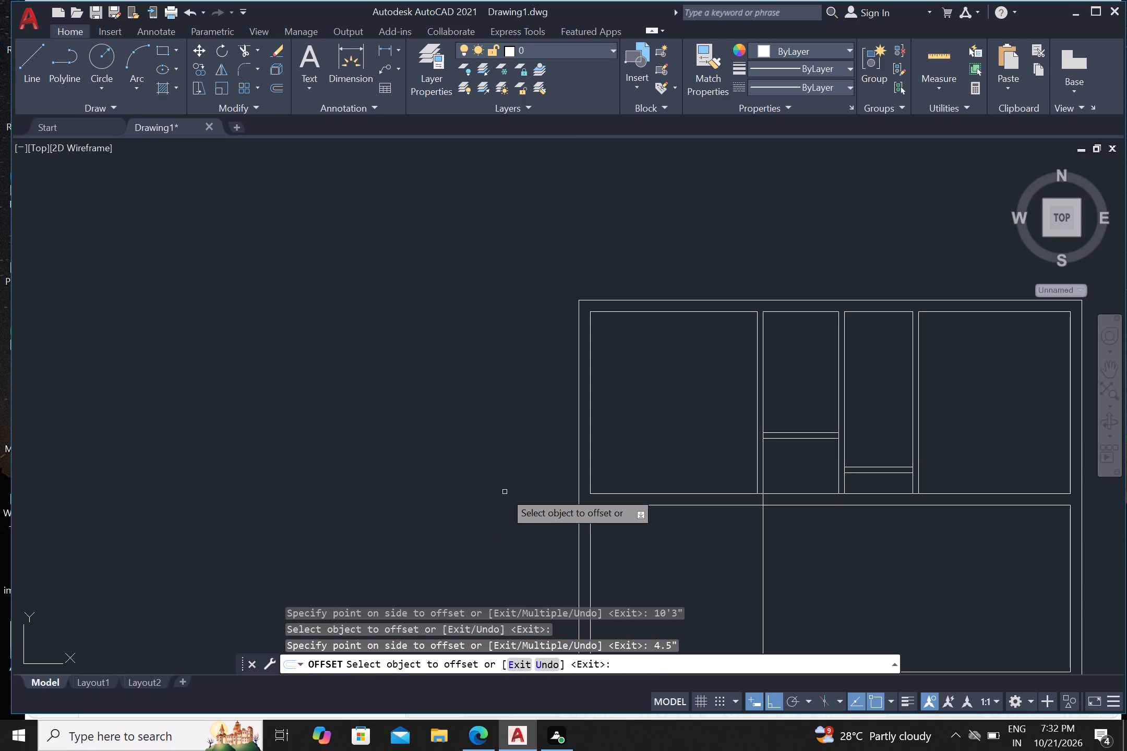
scroll(505, 492, down, 1)
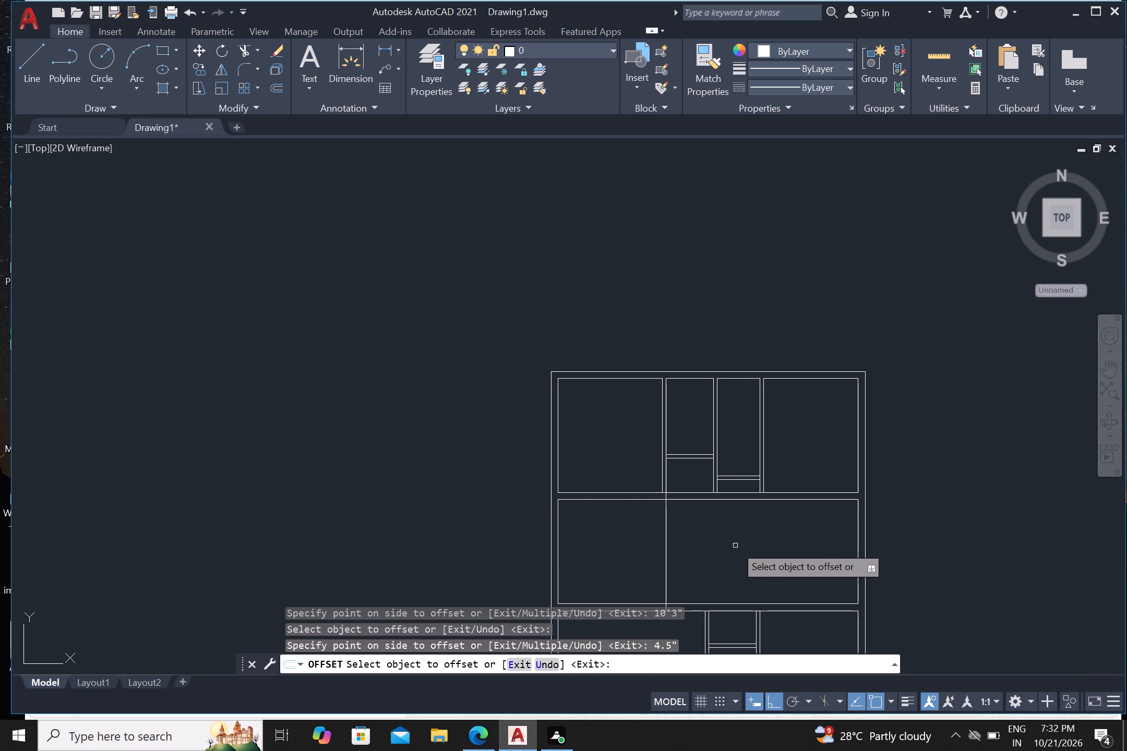
scroll(728, 523, up, 2)
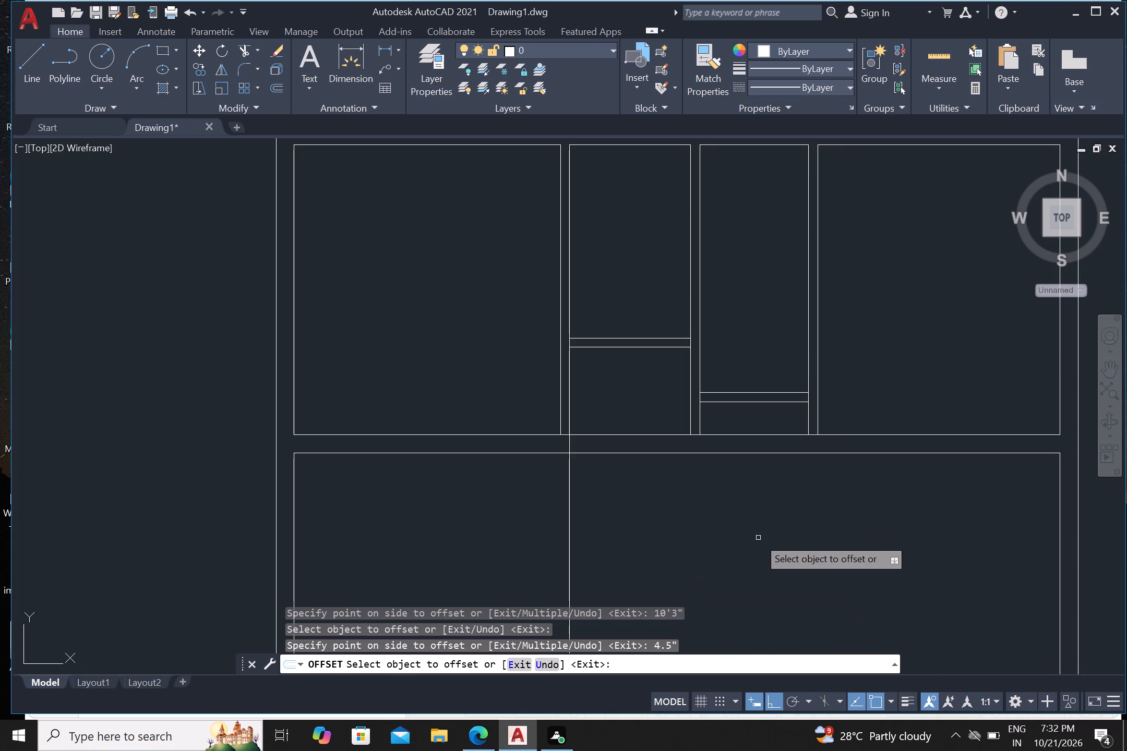
key(Escape)
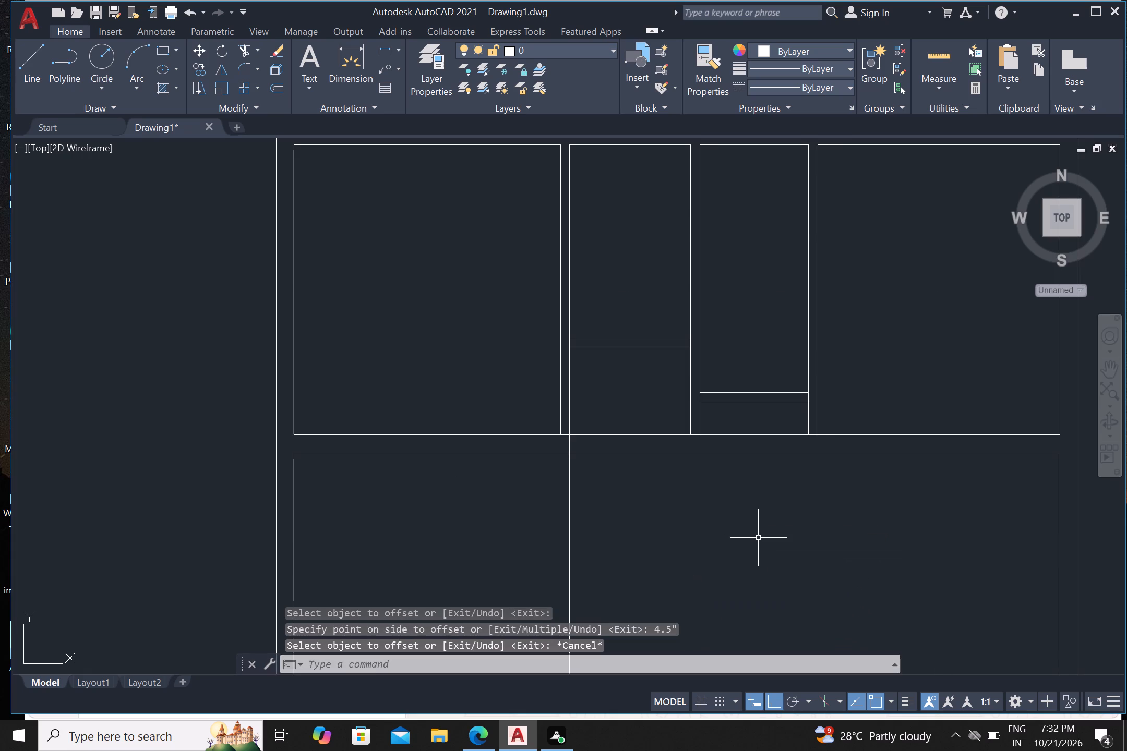
Draw two vertical lines from the third top compartment's lower corners, down across the horizontal wall into the middle room.
key(l)
key(Return)
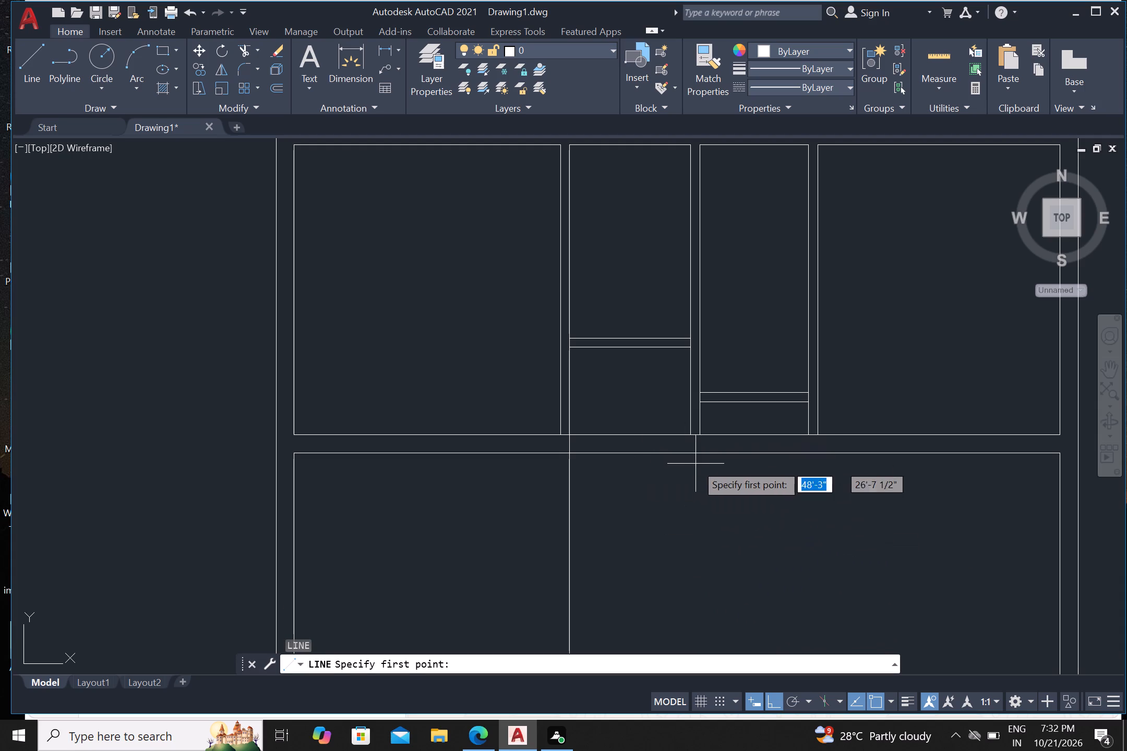
click(703, 438)
click(705, 503)
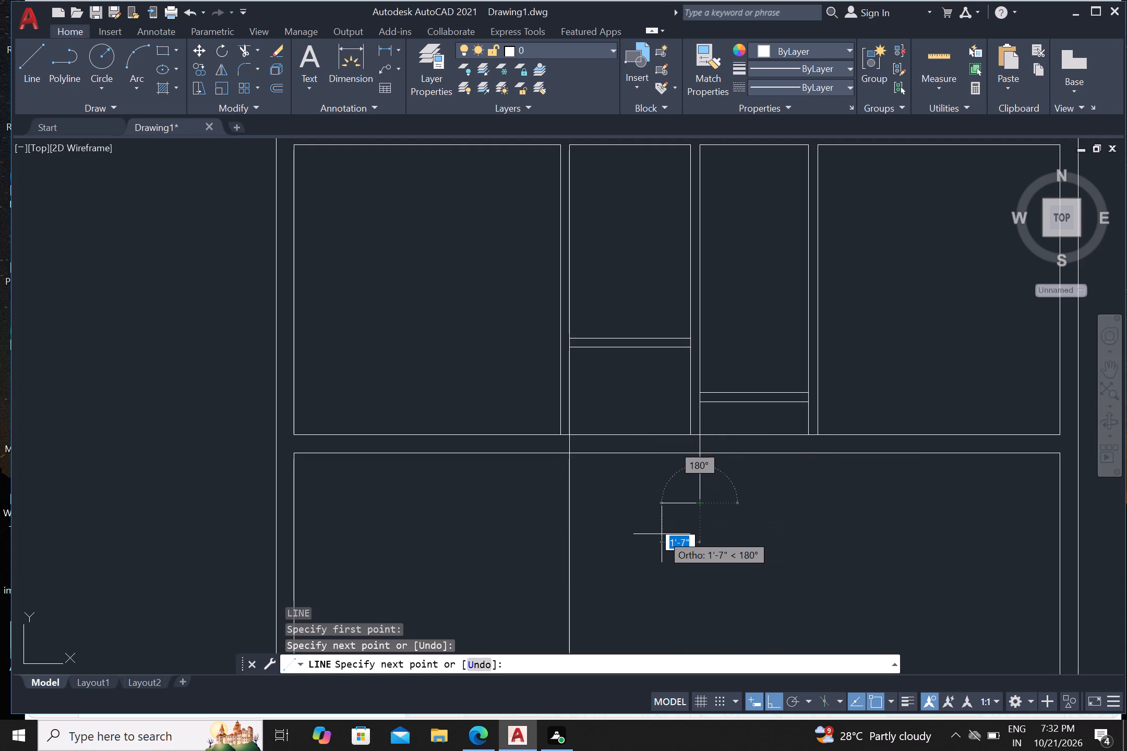
key(Escape)
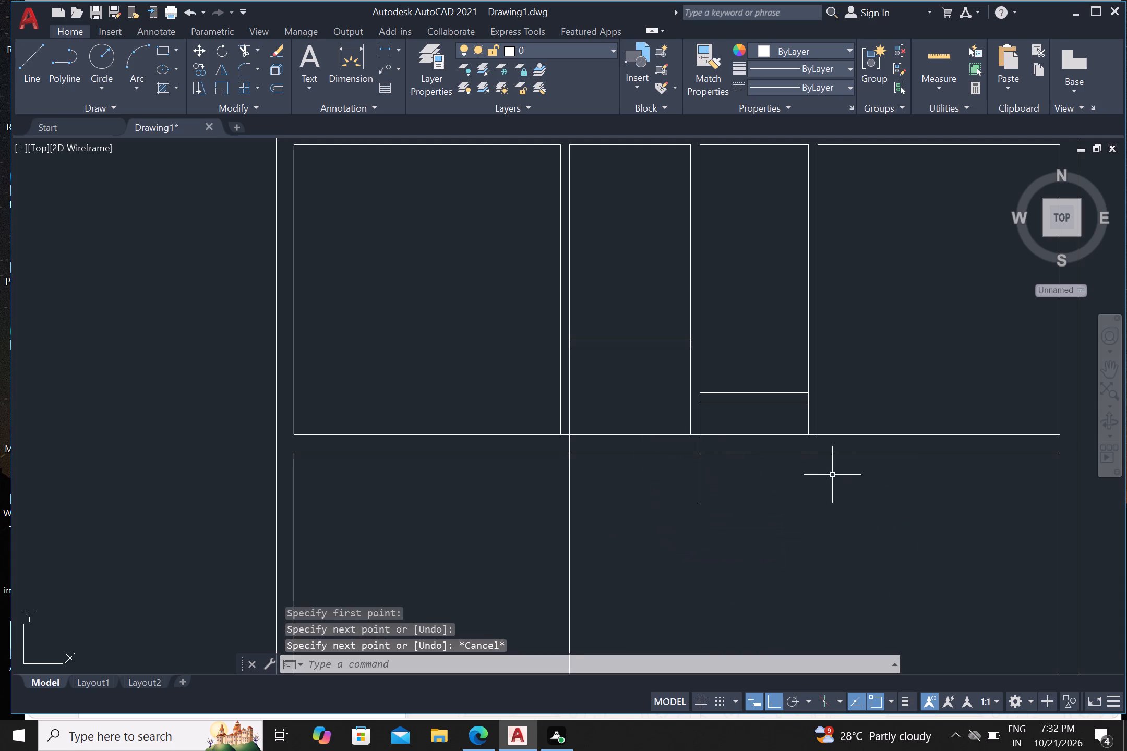
key(Return)
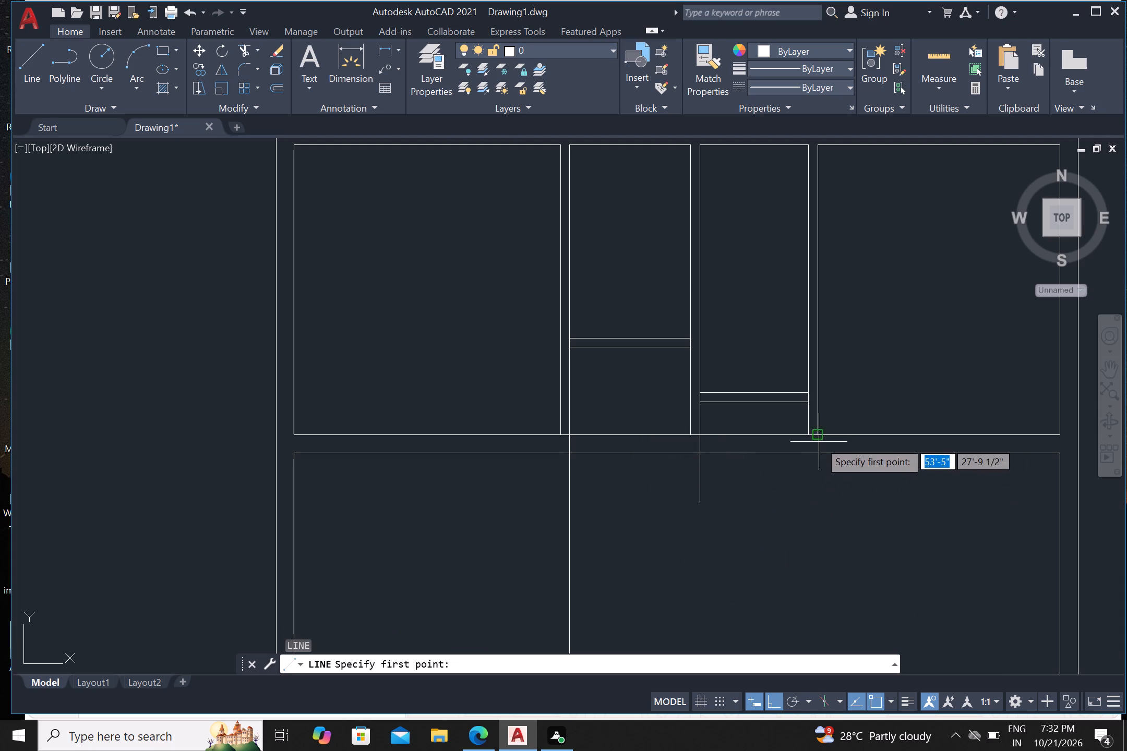
drag(810, 438, 811, 449)
click(803, 536)
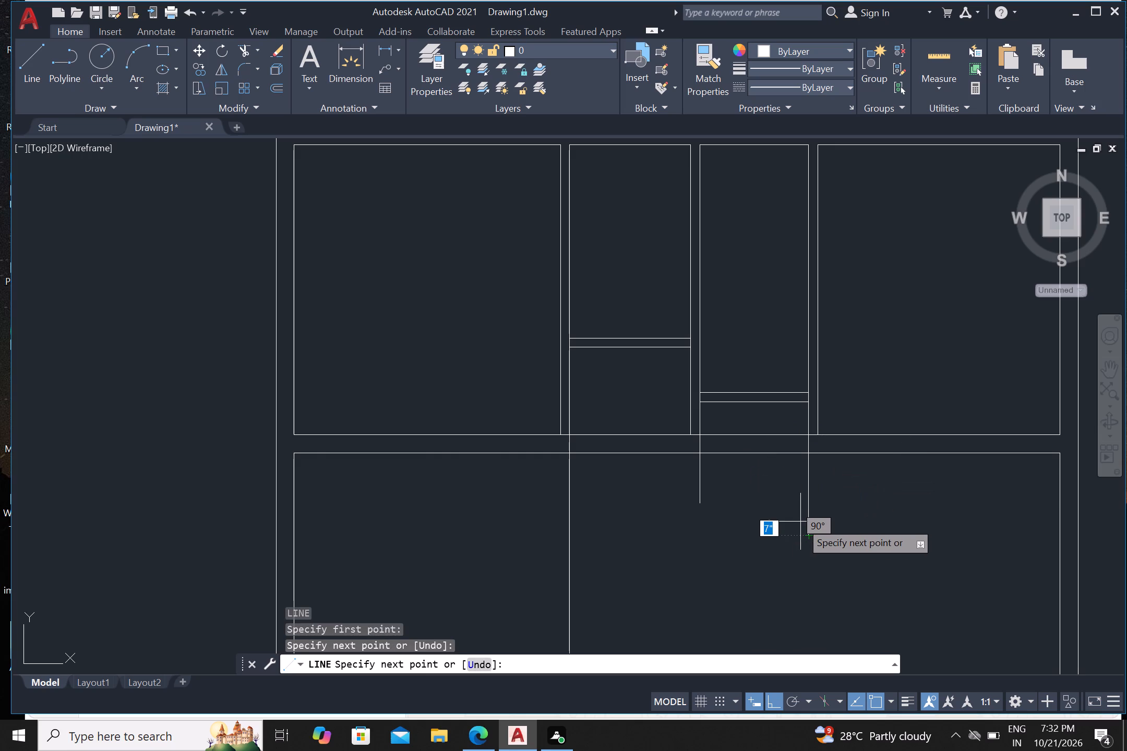
key(Escape)
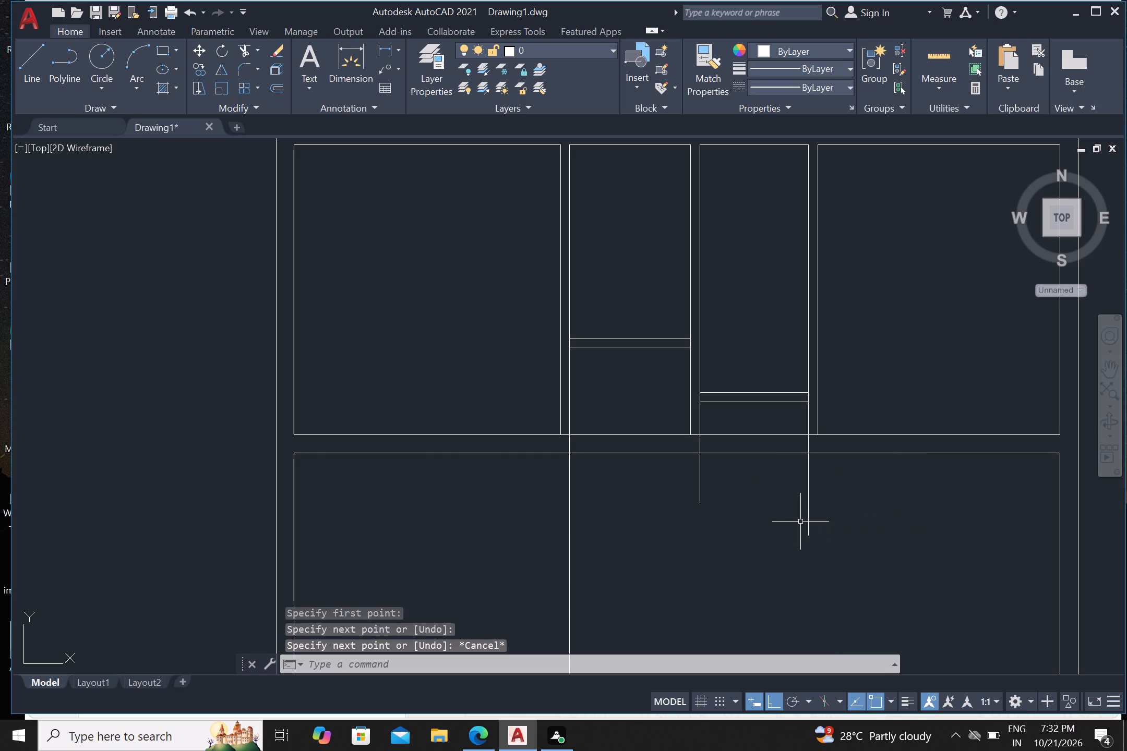
Trim the two new vertical lines below the horizontal wall, and trim both wall lines between them to open the third compartment.
key(t)
key(r)
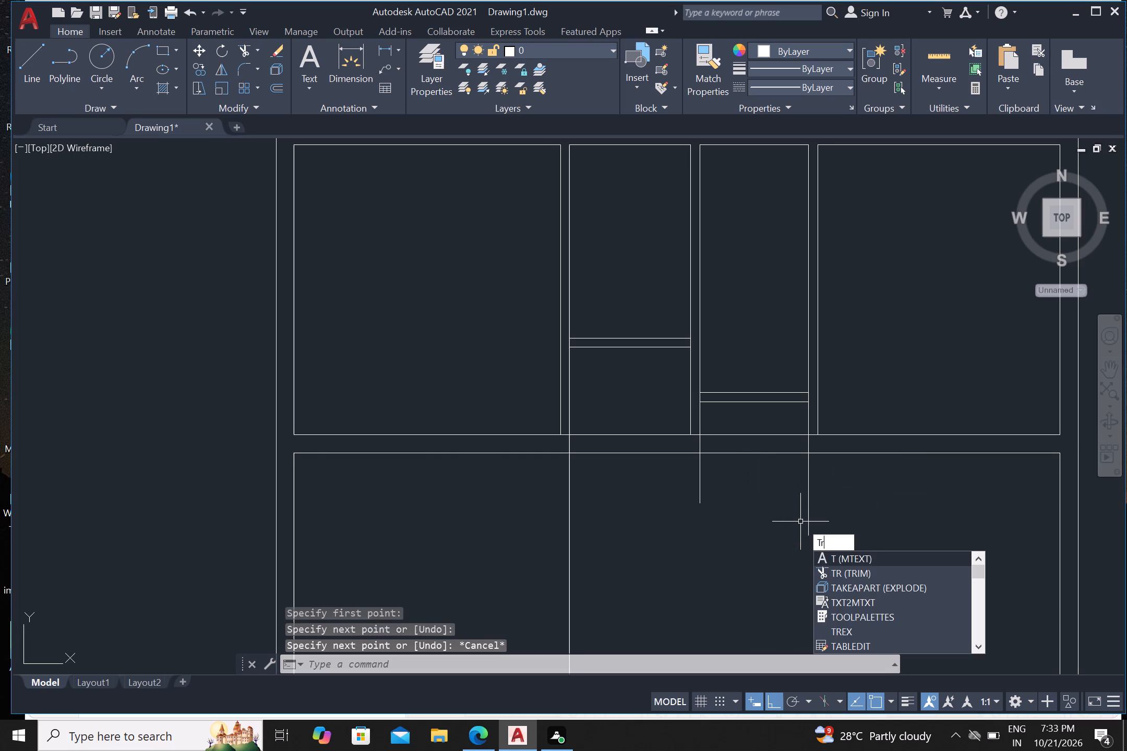
key(Return)
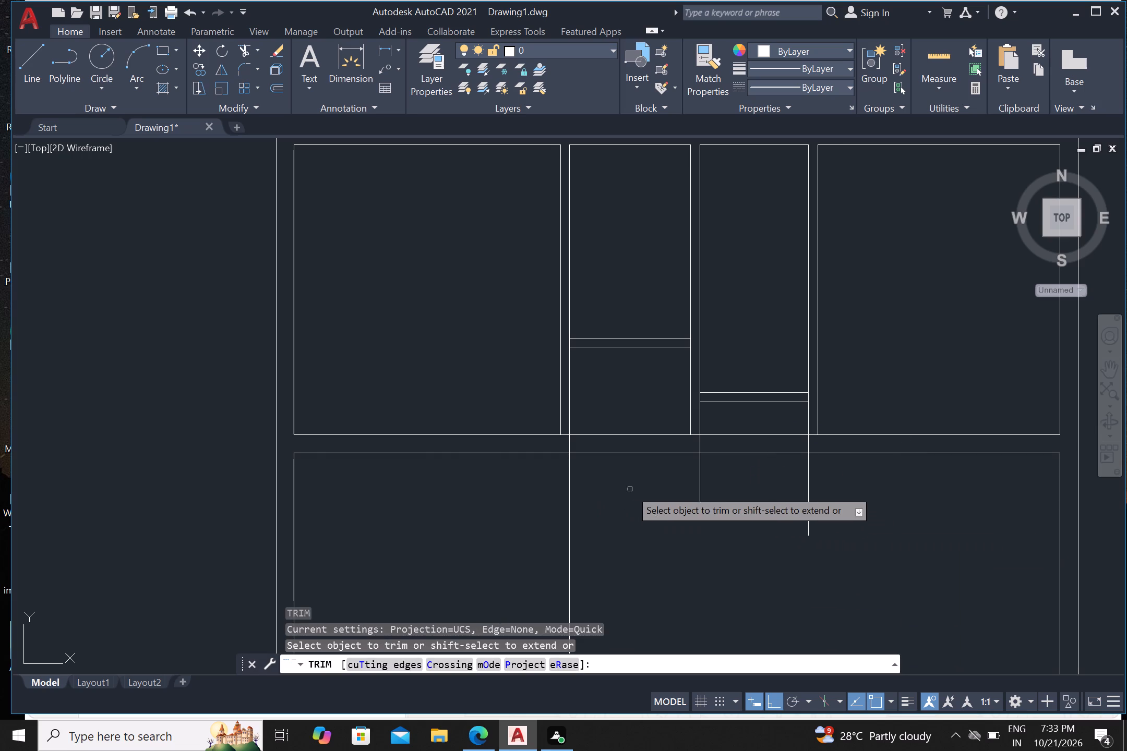
click(657, 482)
drag(811, 479, 821, 478)
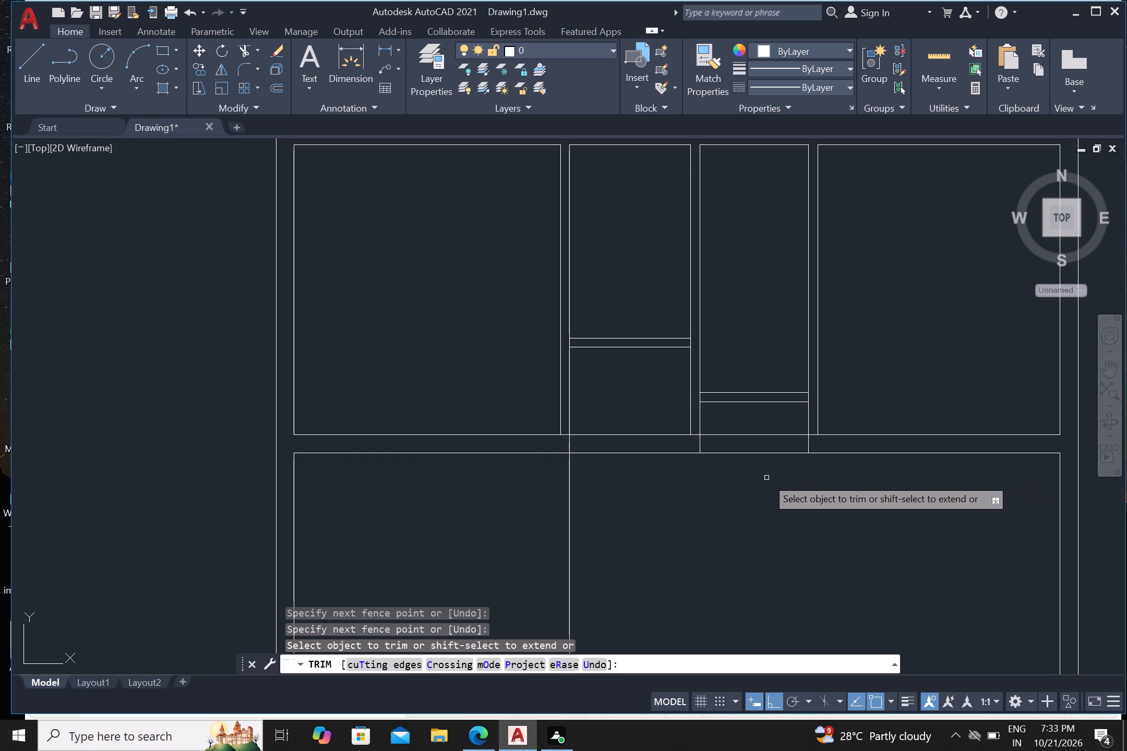
click(760, 427)
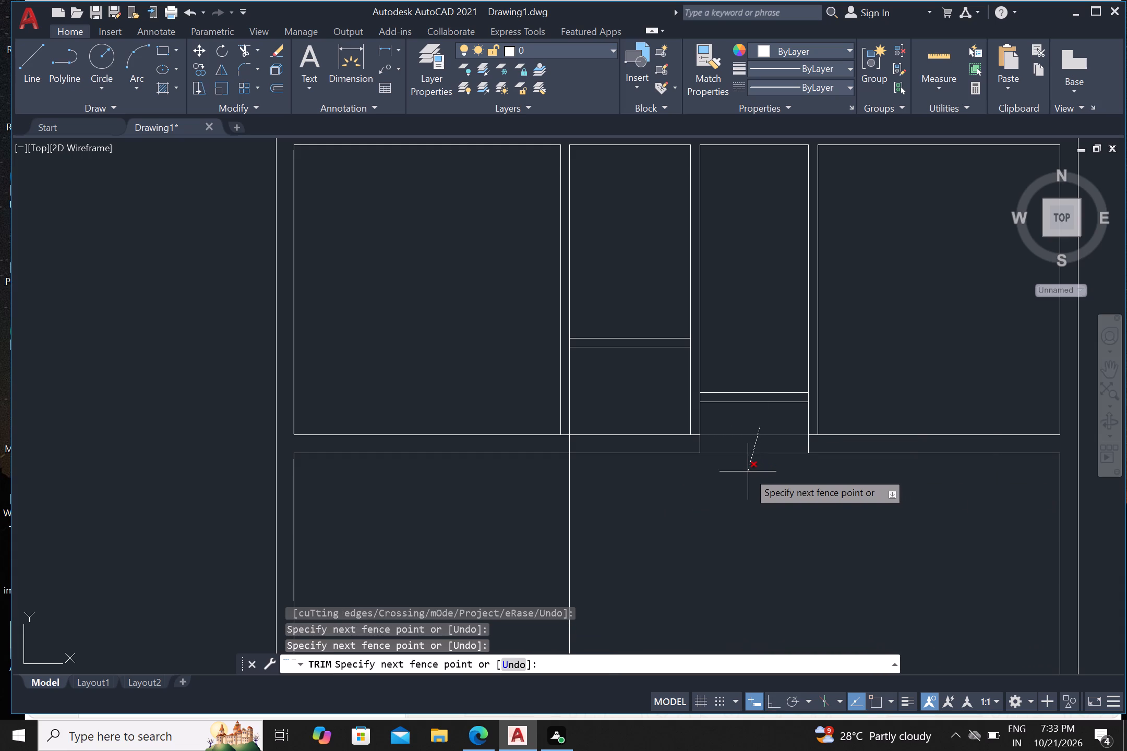
click(748, 486)
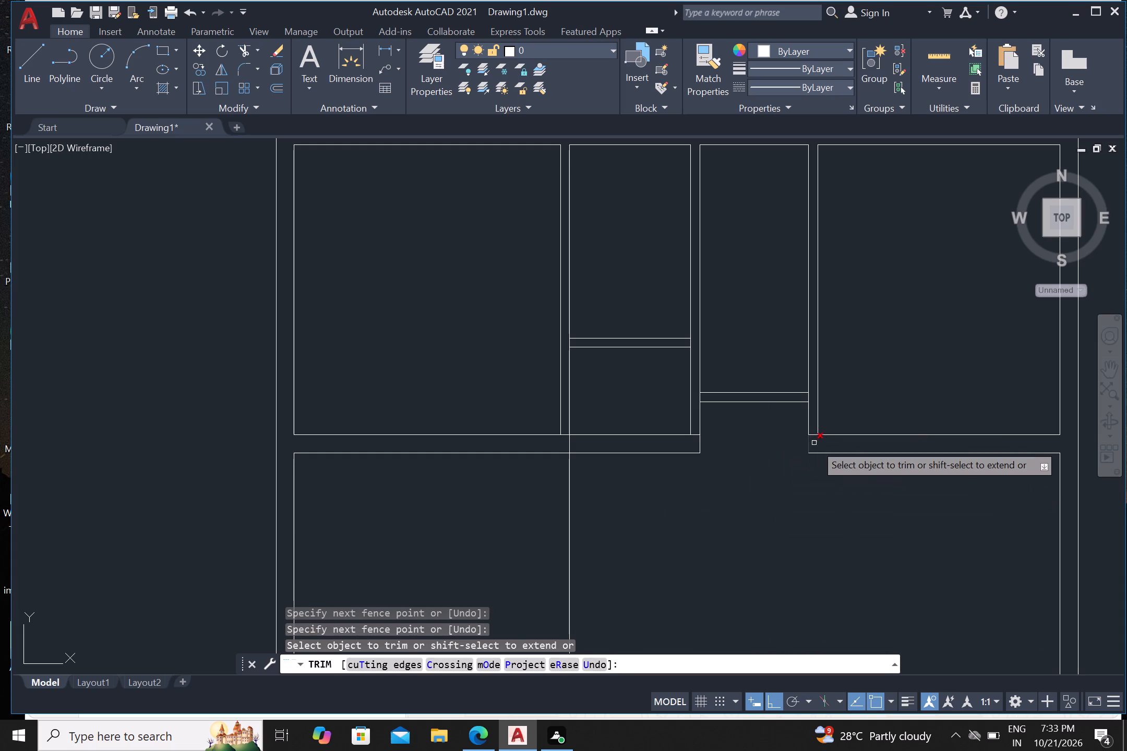
Trim the wall's upper line between the double lines of the partitions on both sides of the opening, and end the Trim command.
scroll(824, 446, up, 1)
click(808, 439)
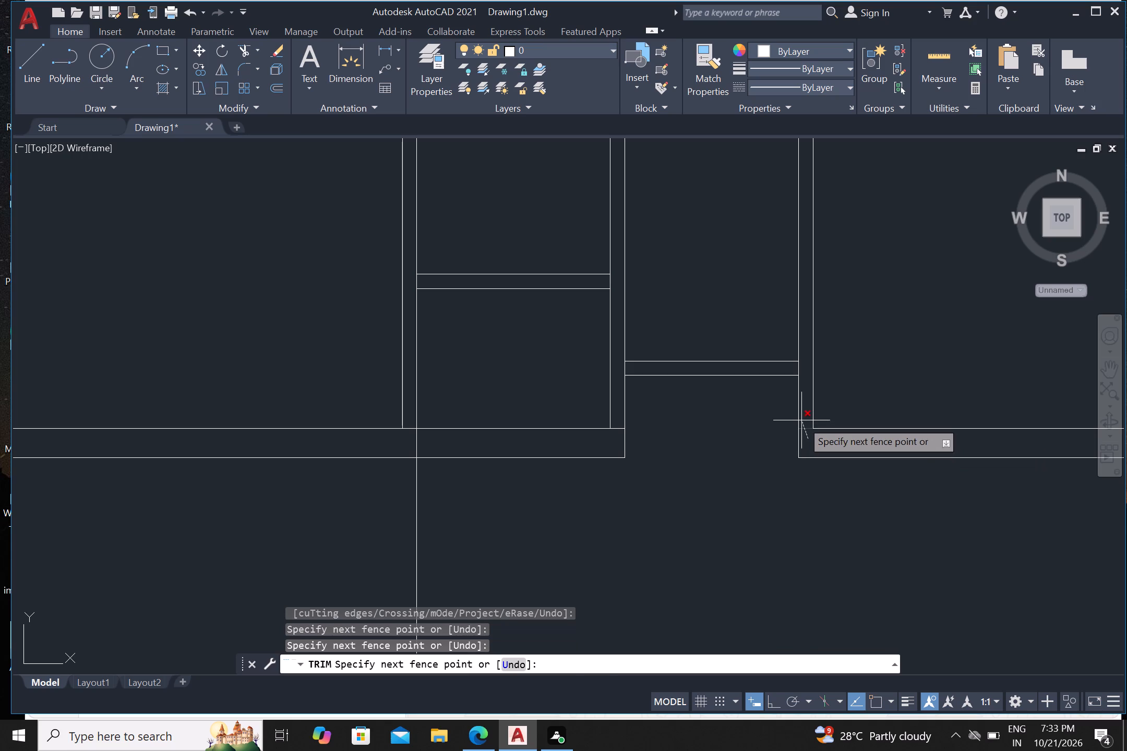
click(805, 421)
scroll(619, 439, up, 2)
click(621, 431)
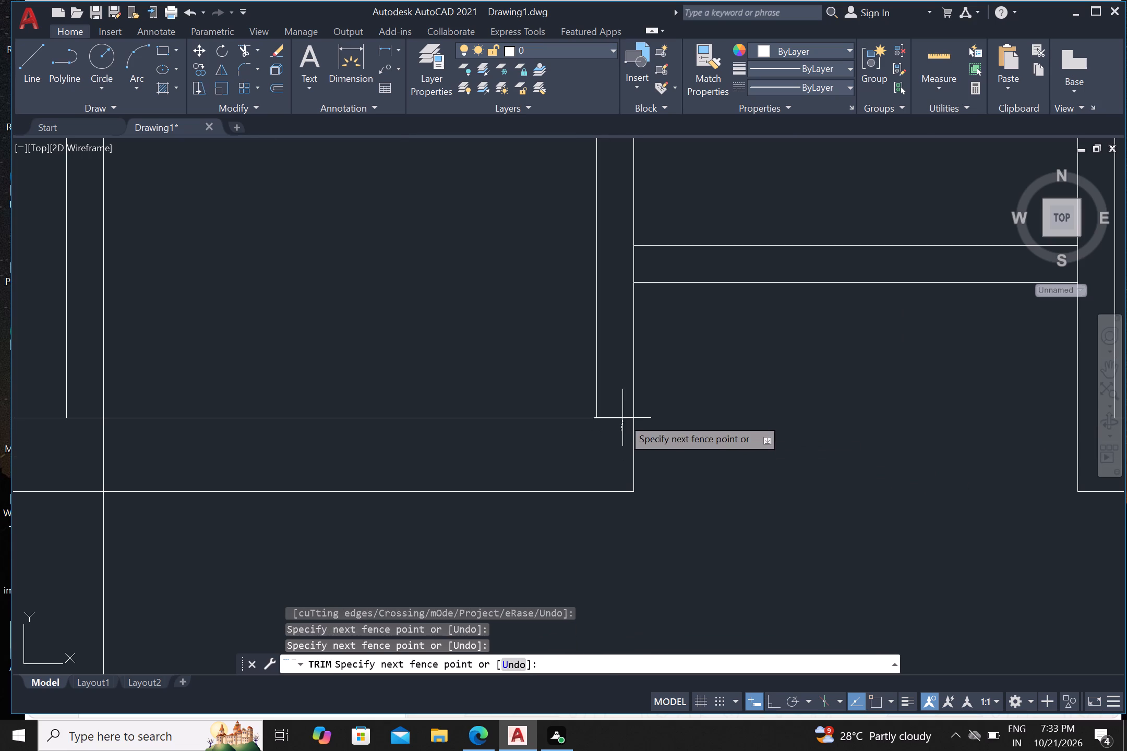
click(619, 404)
scroll(648, 447, down, 1)
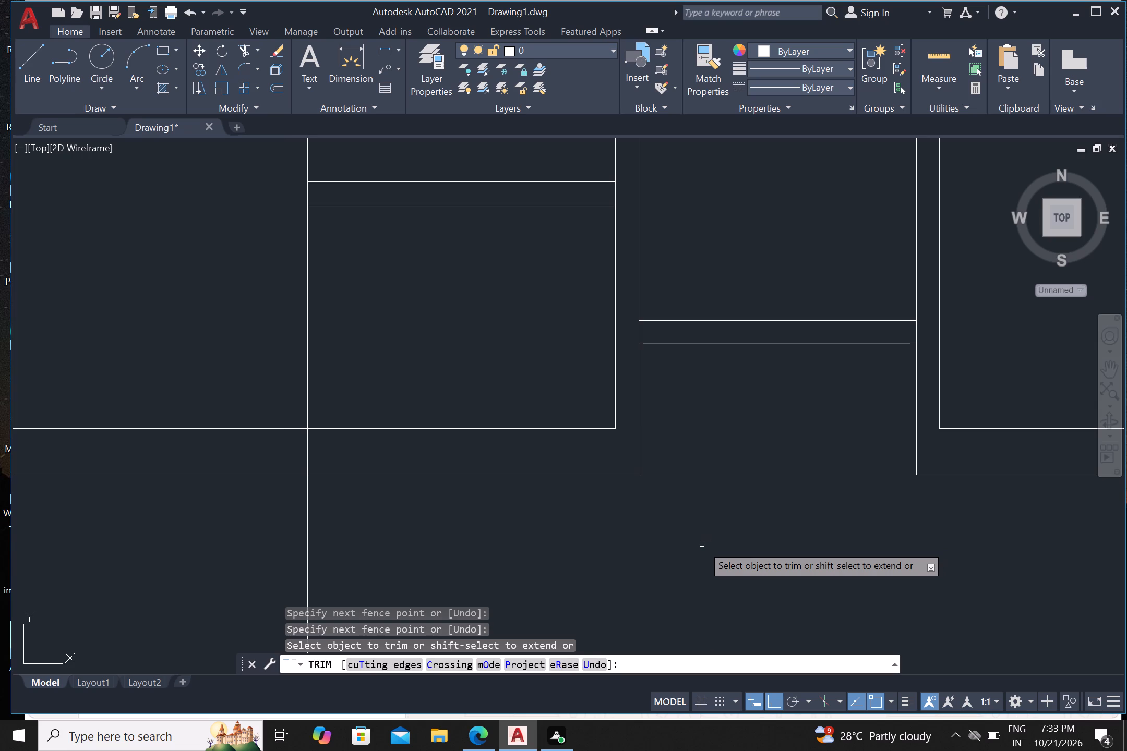
scroll(704, 558, down, 1)
key(Escape)
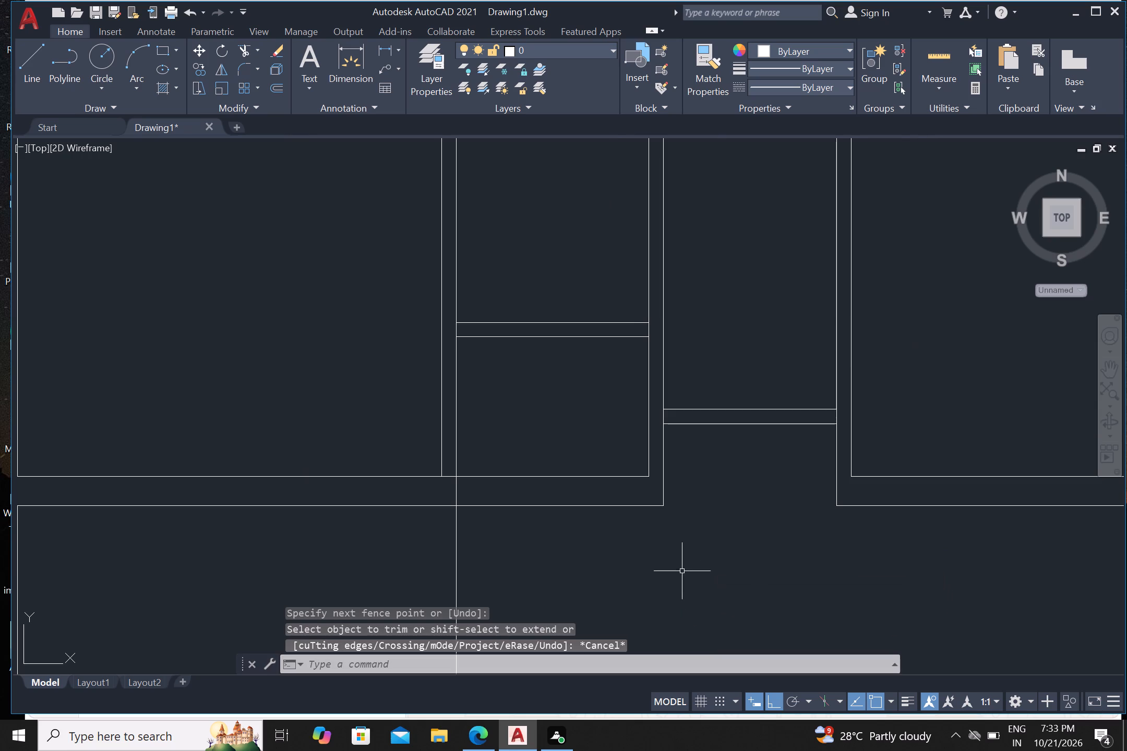
Offset the middle room's right inner wall line 3' inward to the left.
scroll(696, 569, down, 2)
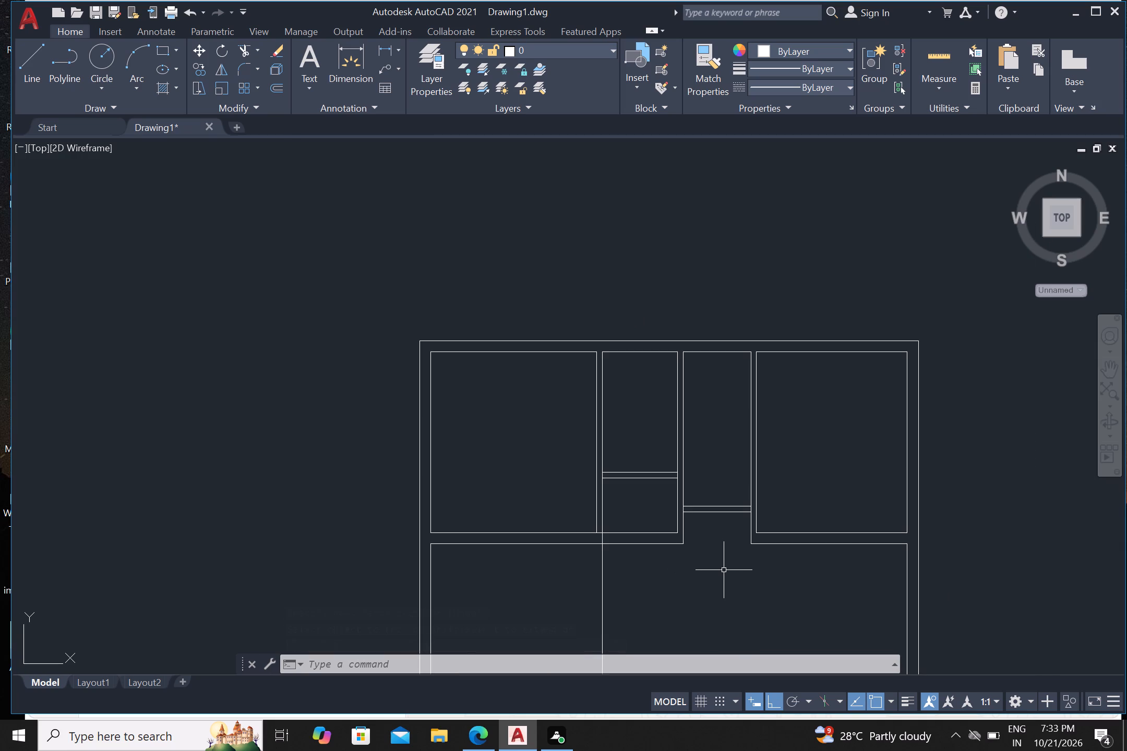
scroll(694, 588, down, 1)
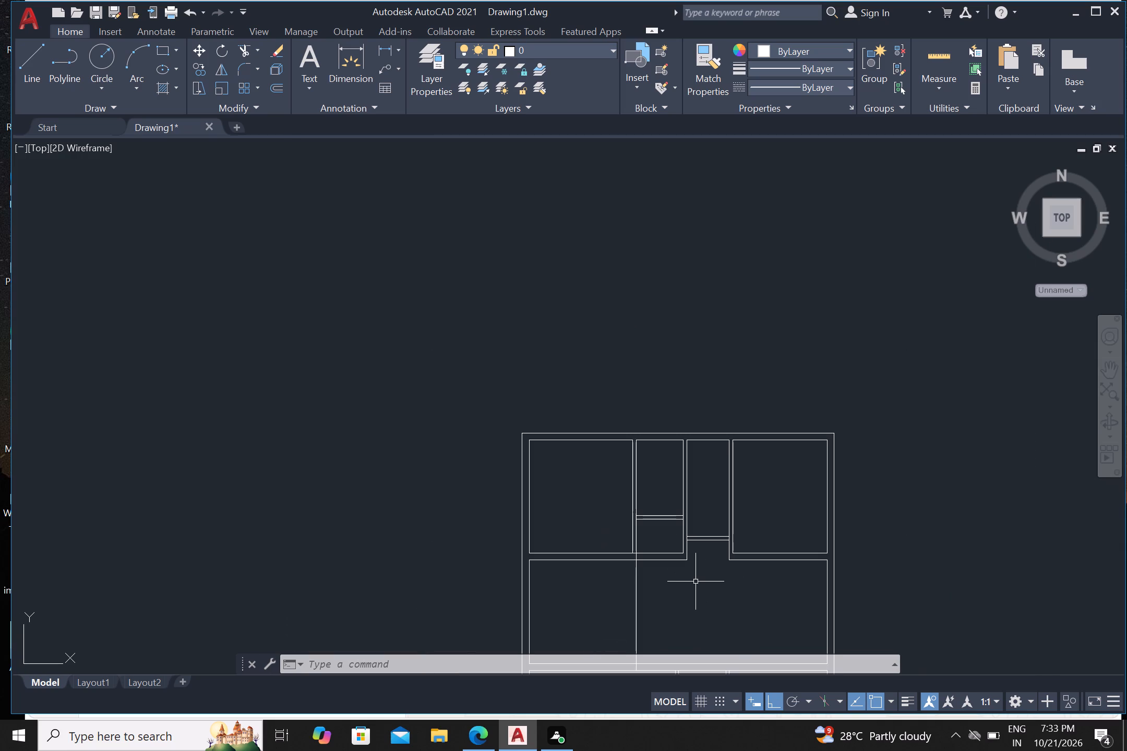
scroll(700, 595, down, 1)
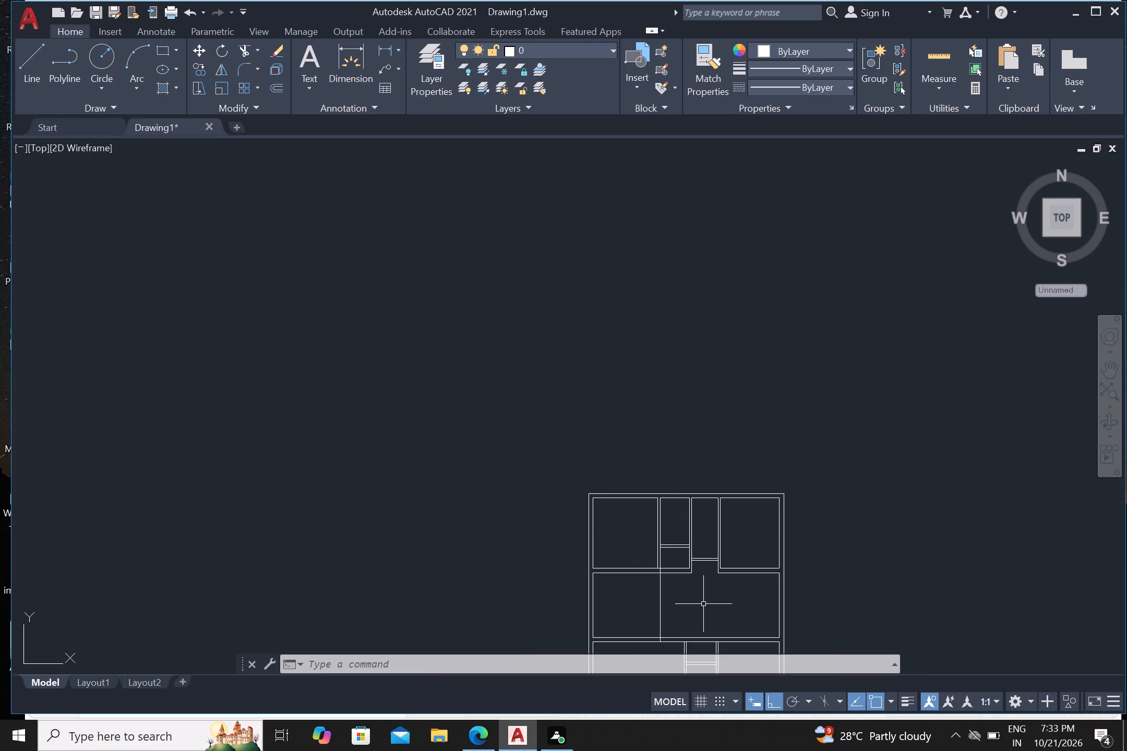
middle_drag(703, 604, 678, 541)
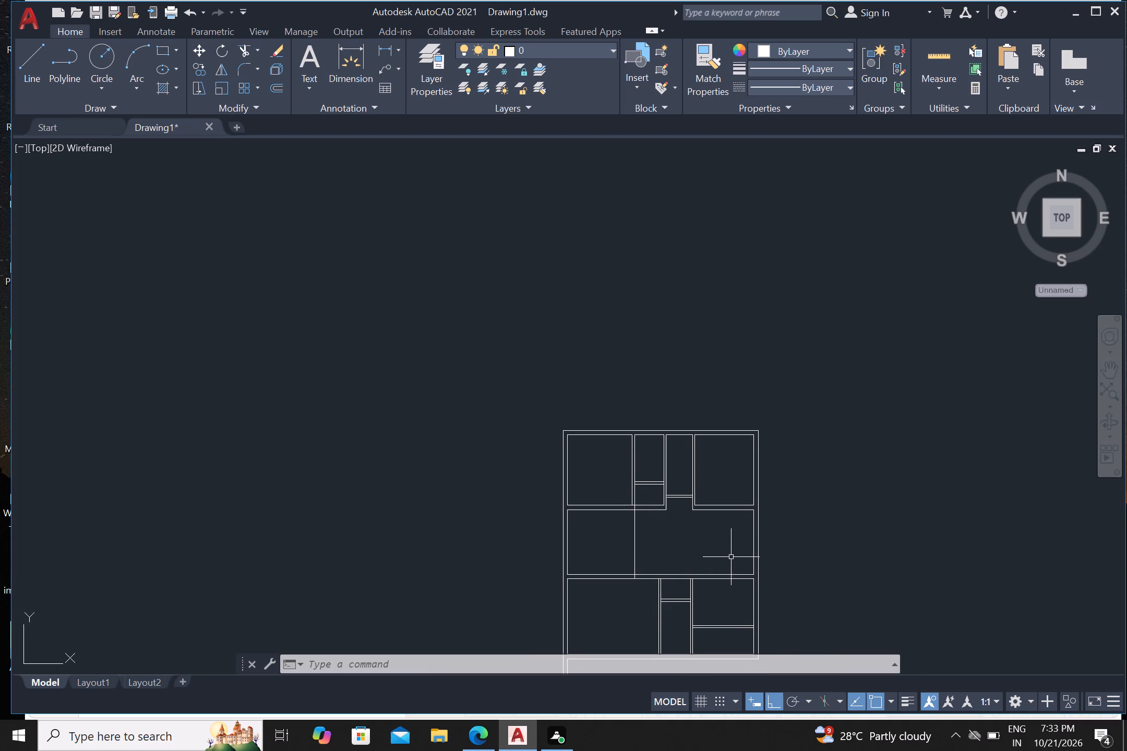
scroll(749, 539, up, 2)
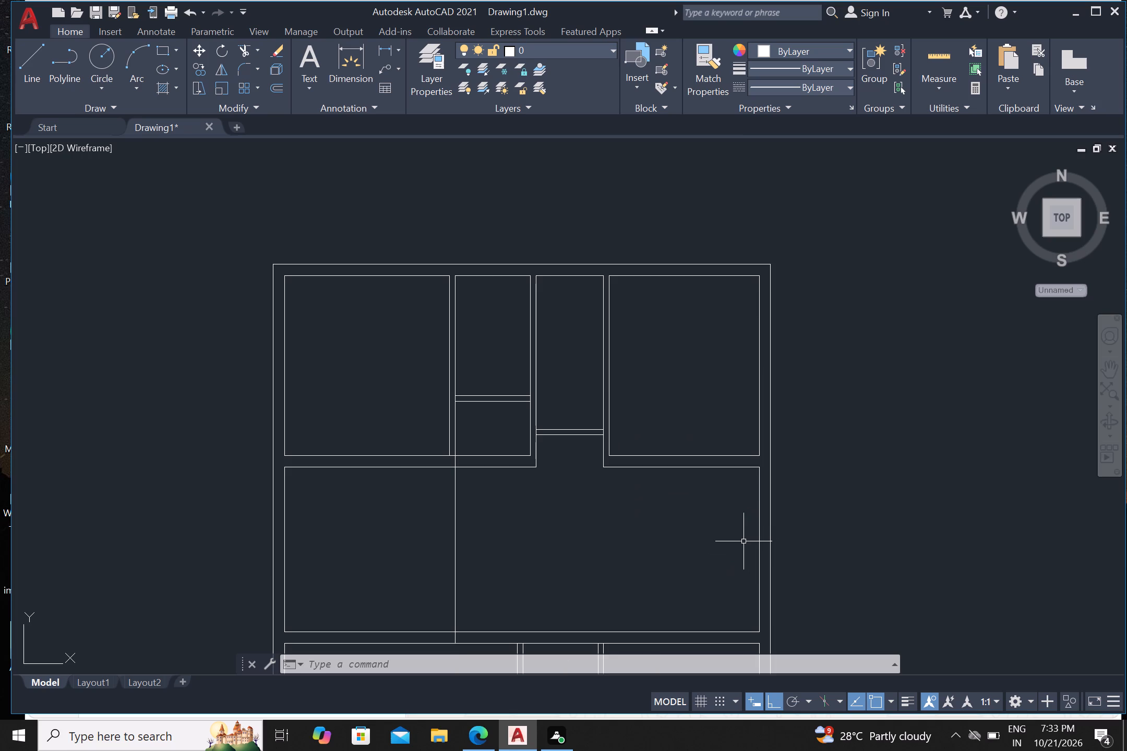
key(Escape)
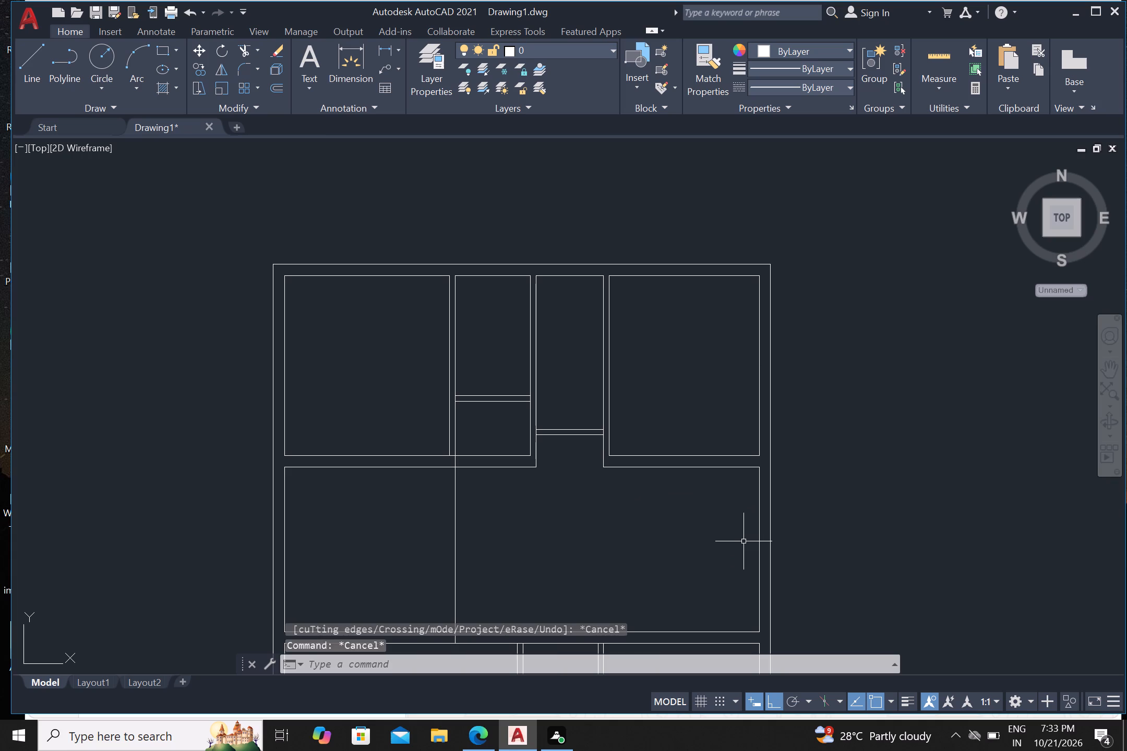
key(o)
key(Return)
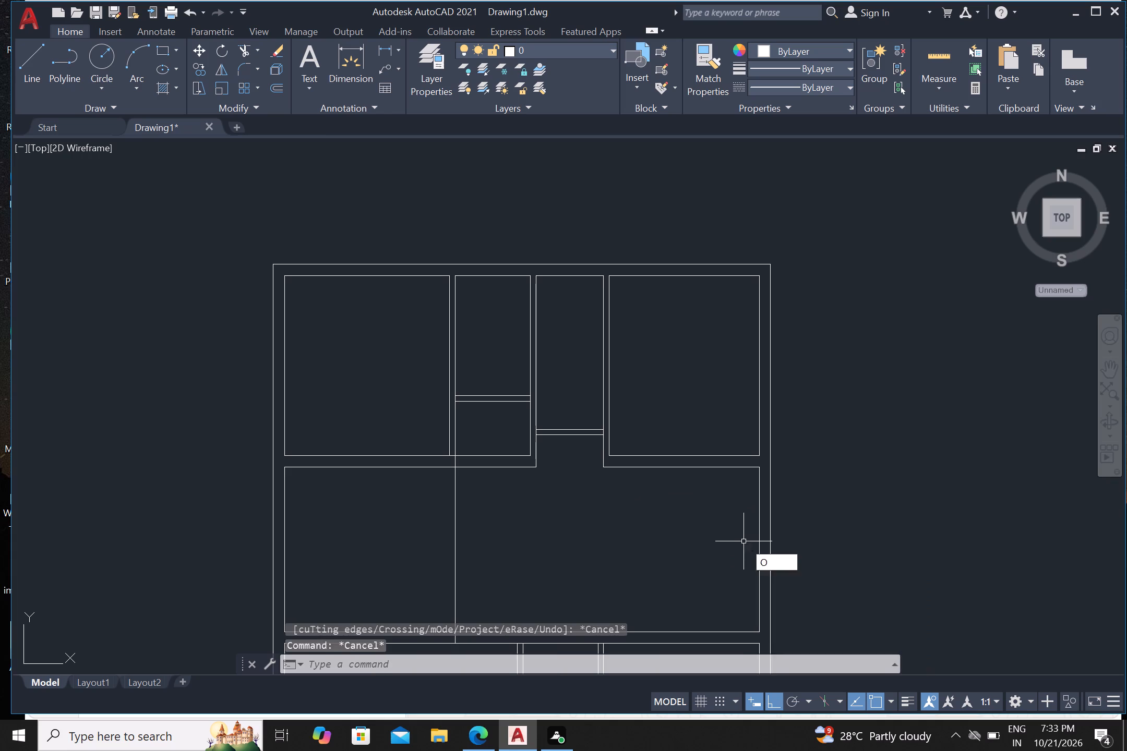
key(3)
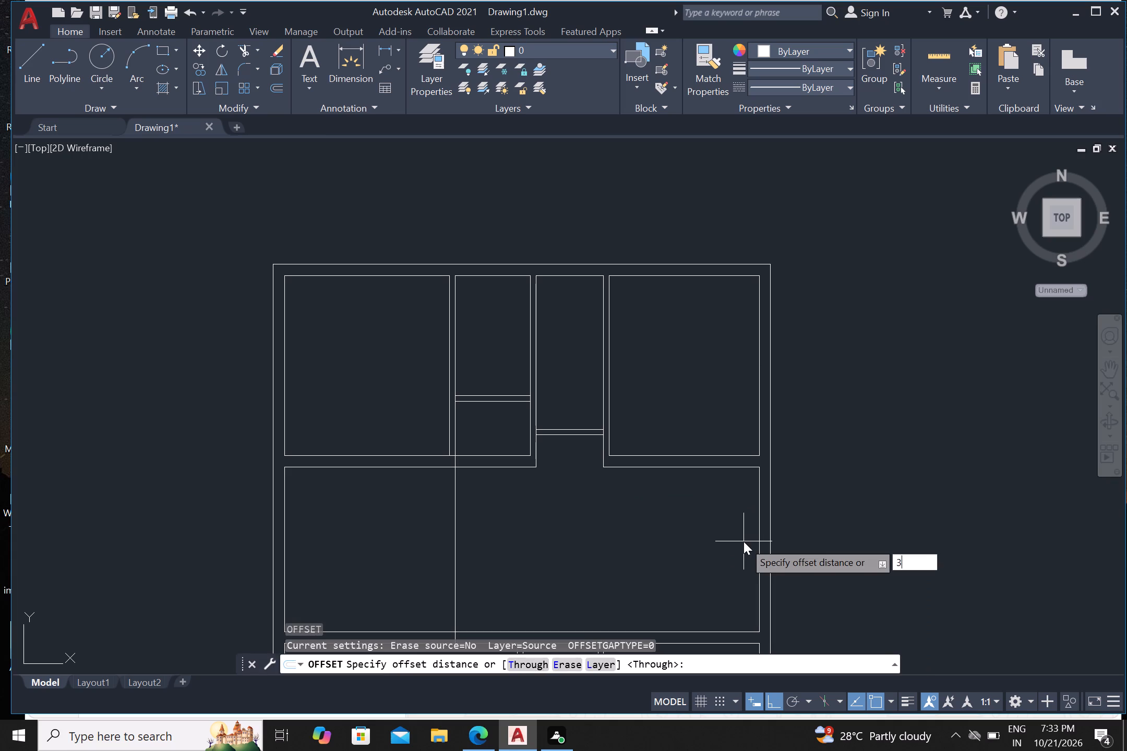
key(apostrophe)
key(Return)
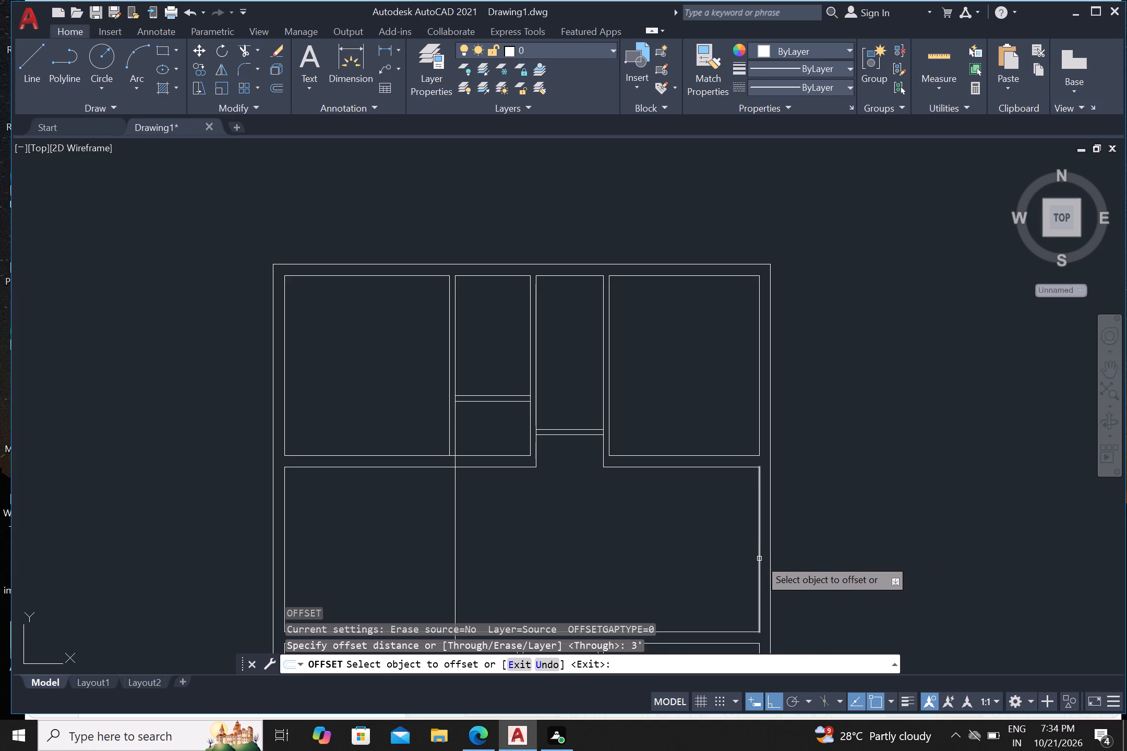
click(759, 560)
drag(713, 579, 686, 586)
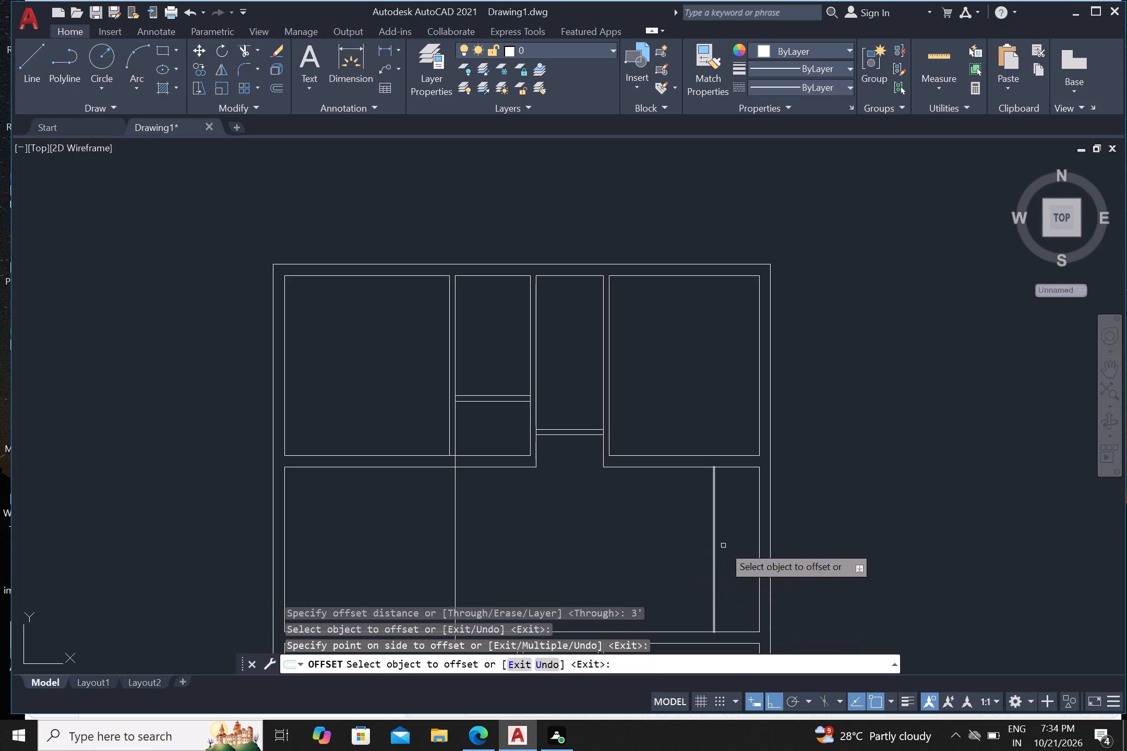
Offset the vertical line 3' inside the middle room's right wall by 9" to the left.
drag(713, 551, 705, 551)
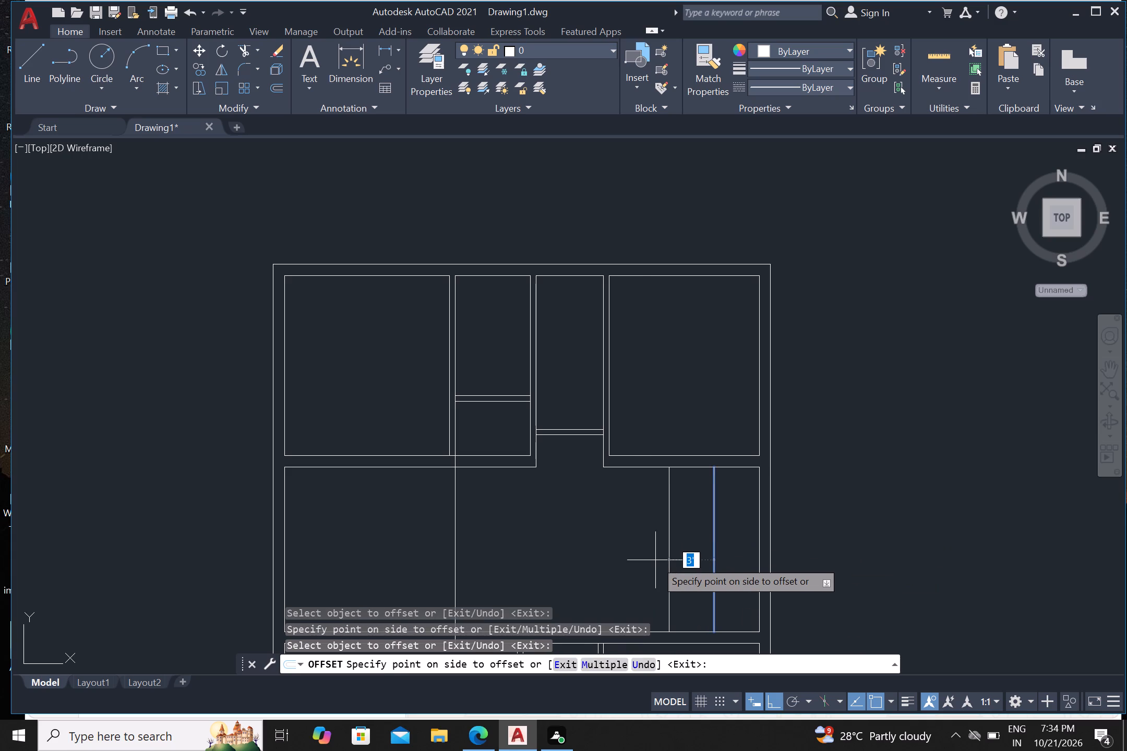
key(9)
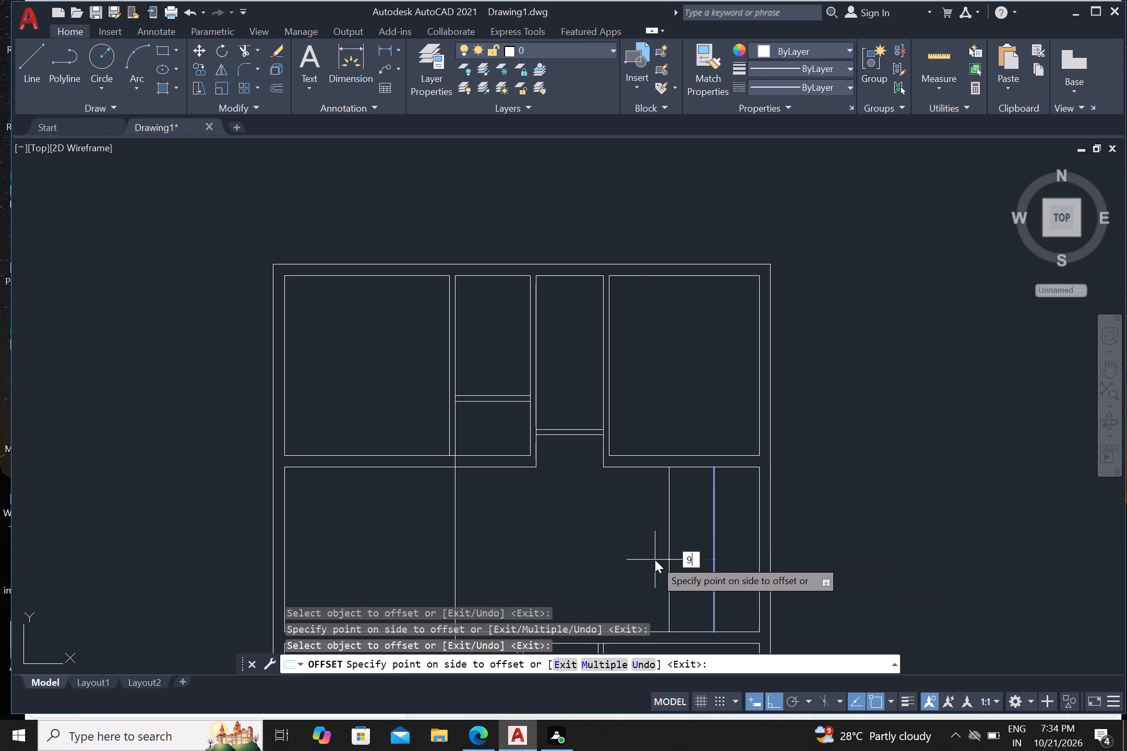
key(shift+quotedbl)
key(Return)
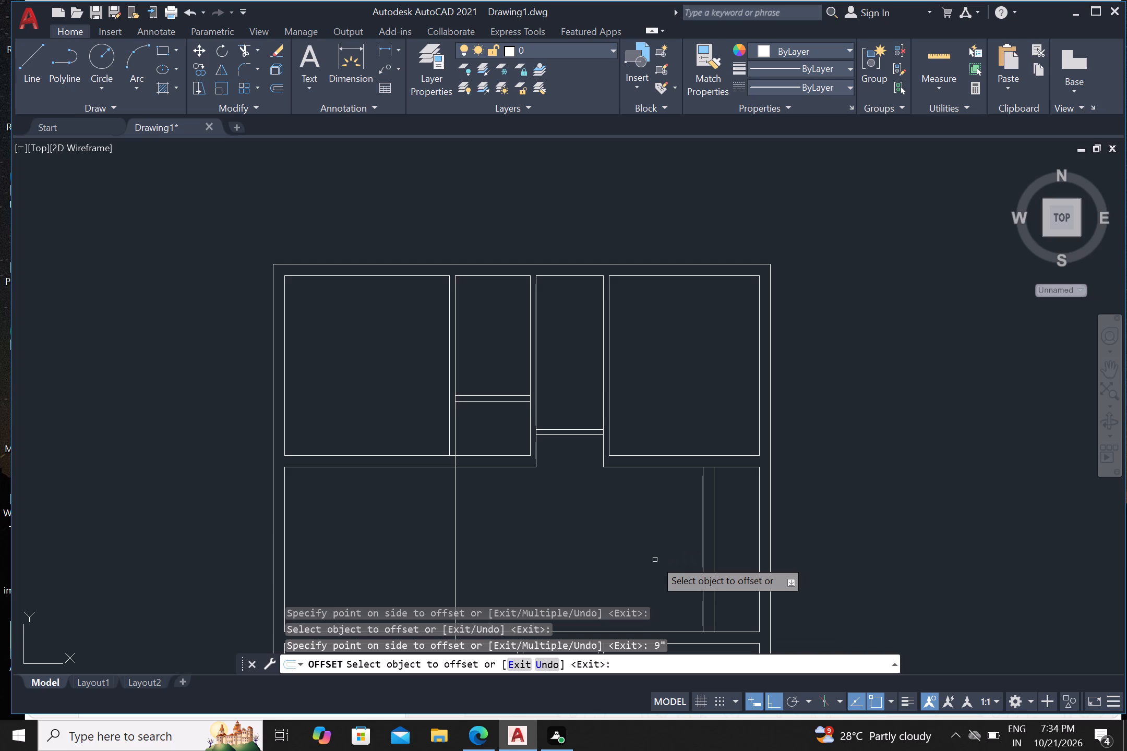
Offset the right line of the new 9" pair 6'6" to the right, beyond the building's outer wall.
click(713, 557)
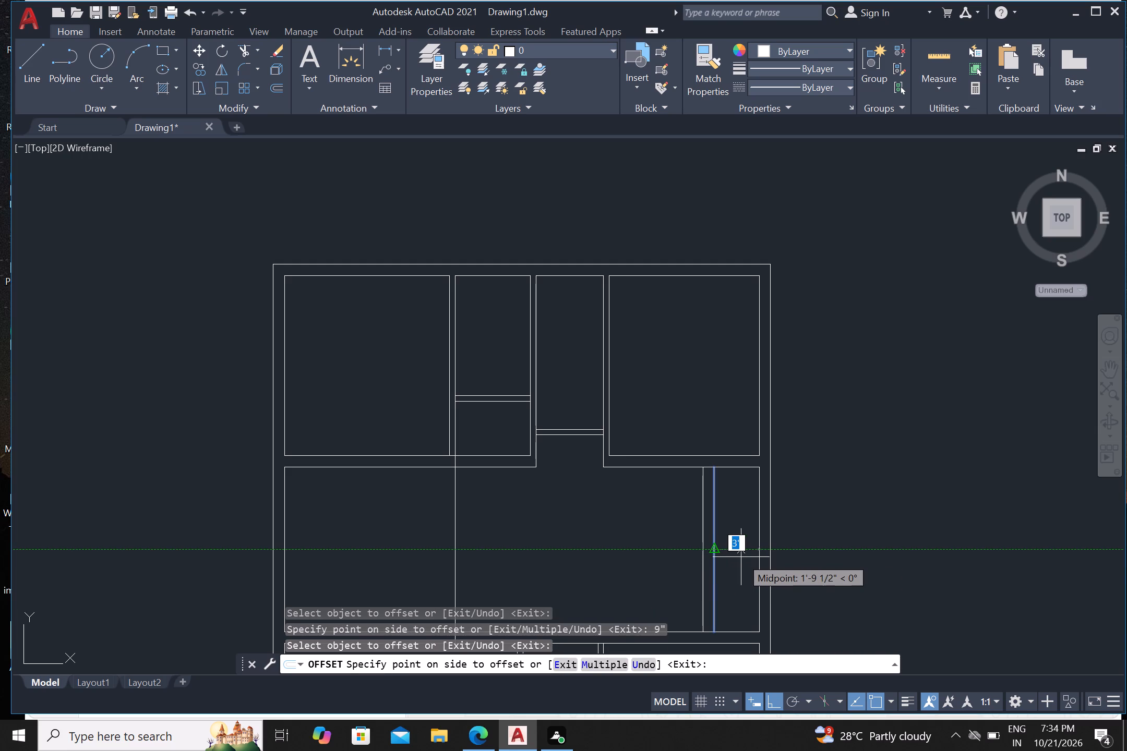
key(6)
key(apostrophe)
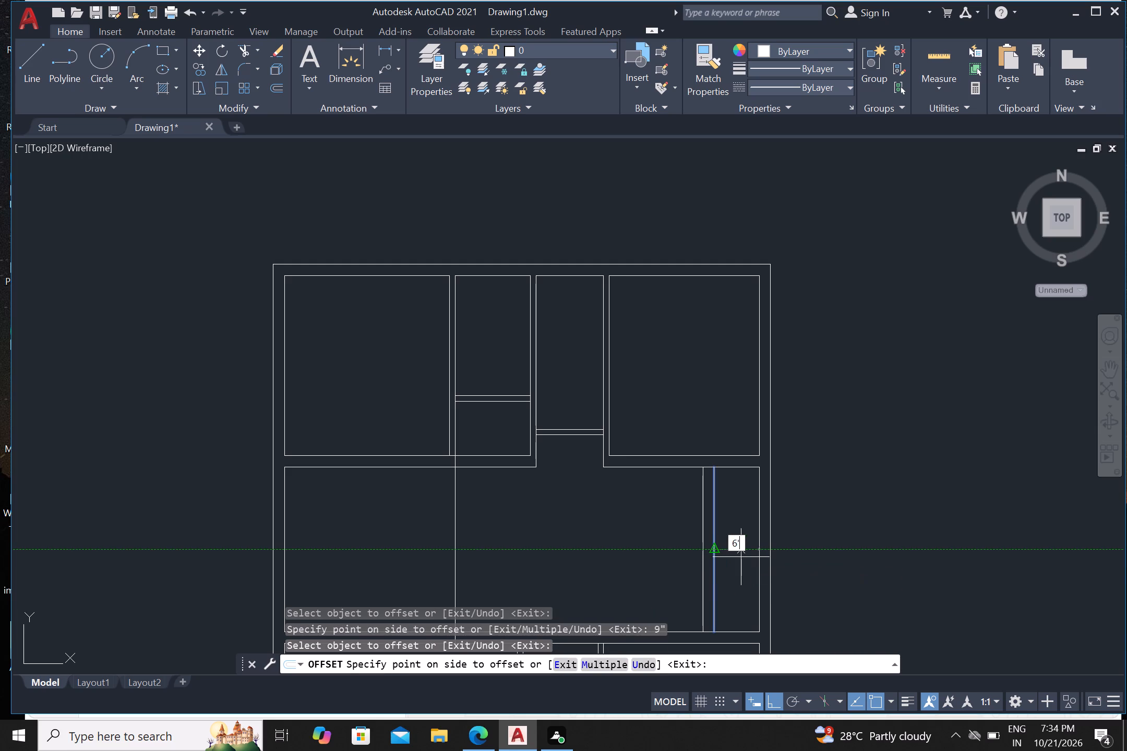
key(6)
key(shift+quotedbl)
key(Return)
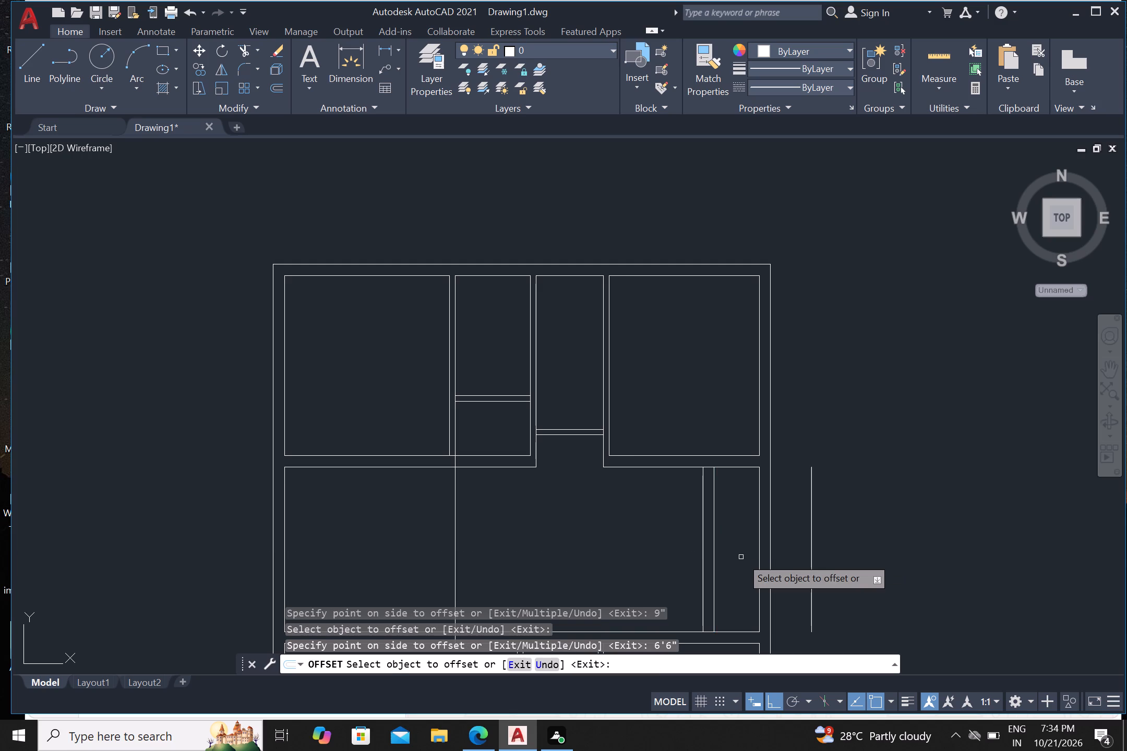
Offset the vertical line outside the building 9" further right and end the Offset command.
click(811, 531)
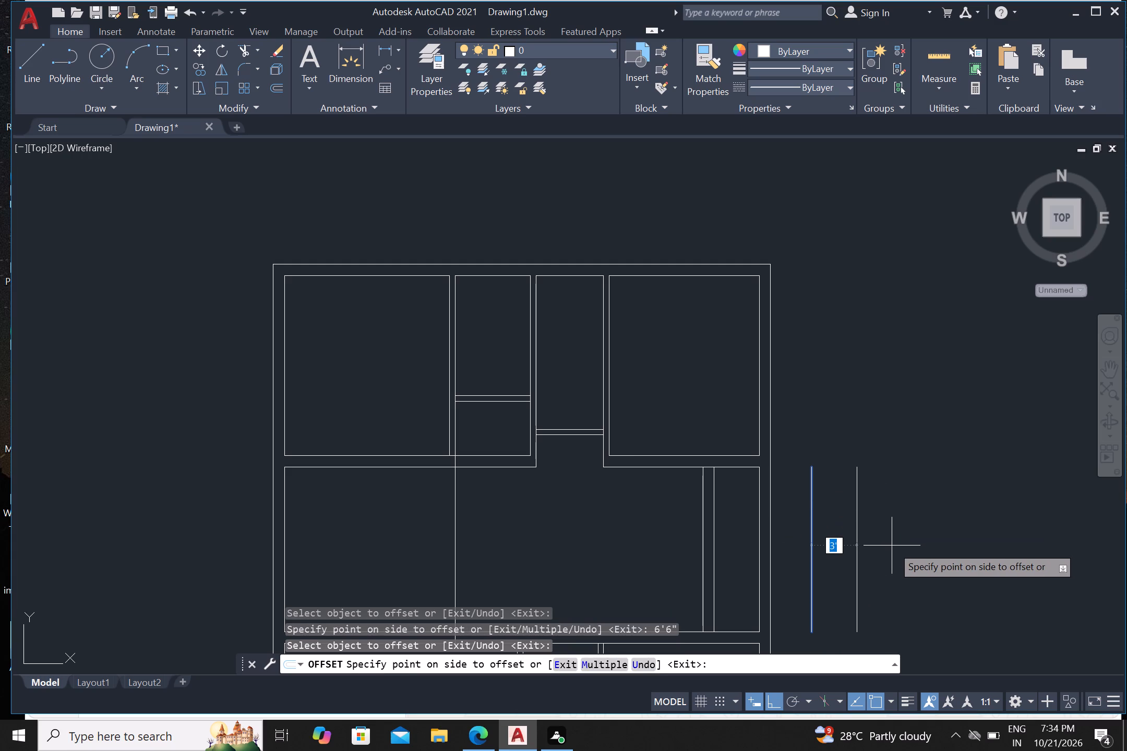
key(9)
key(shift+quotedbl)
key(Return)
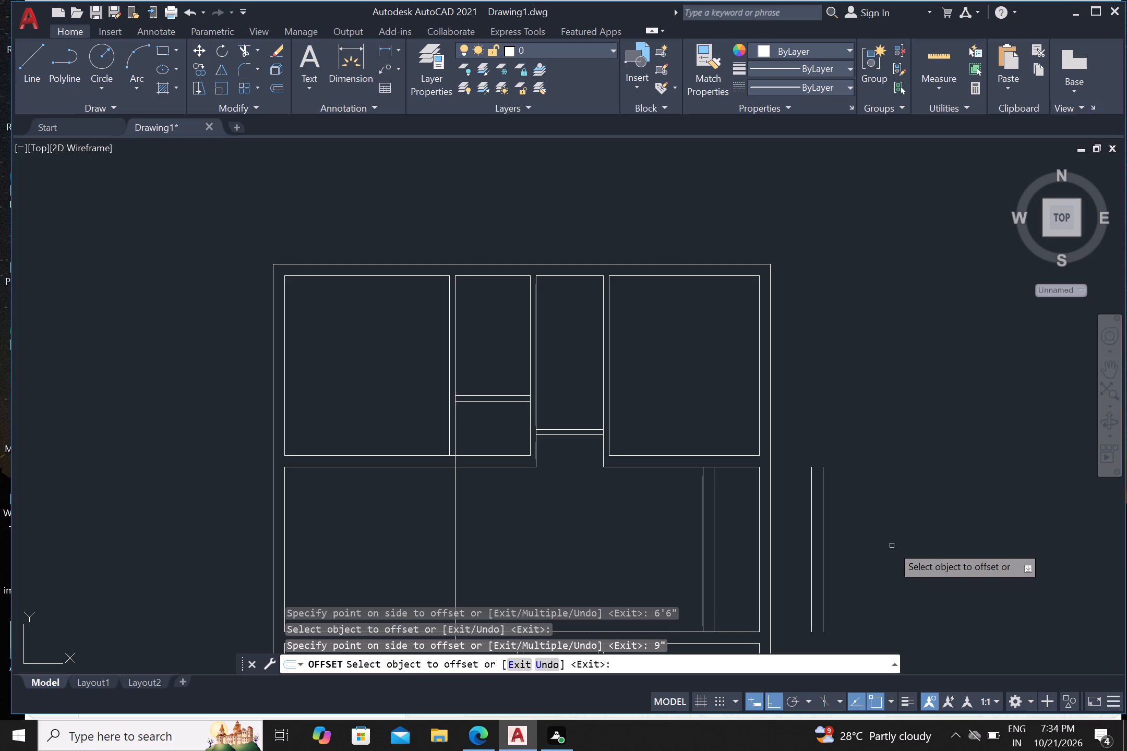
scroll(899, 541, down, 1)
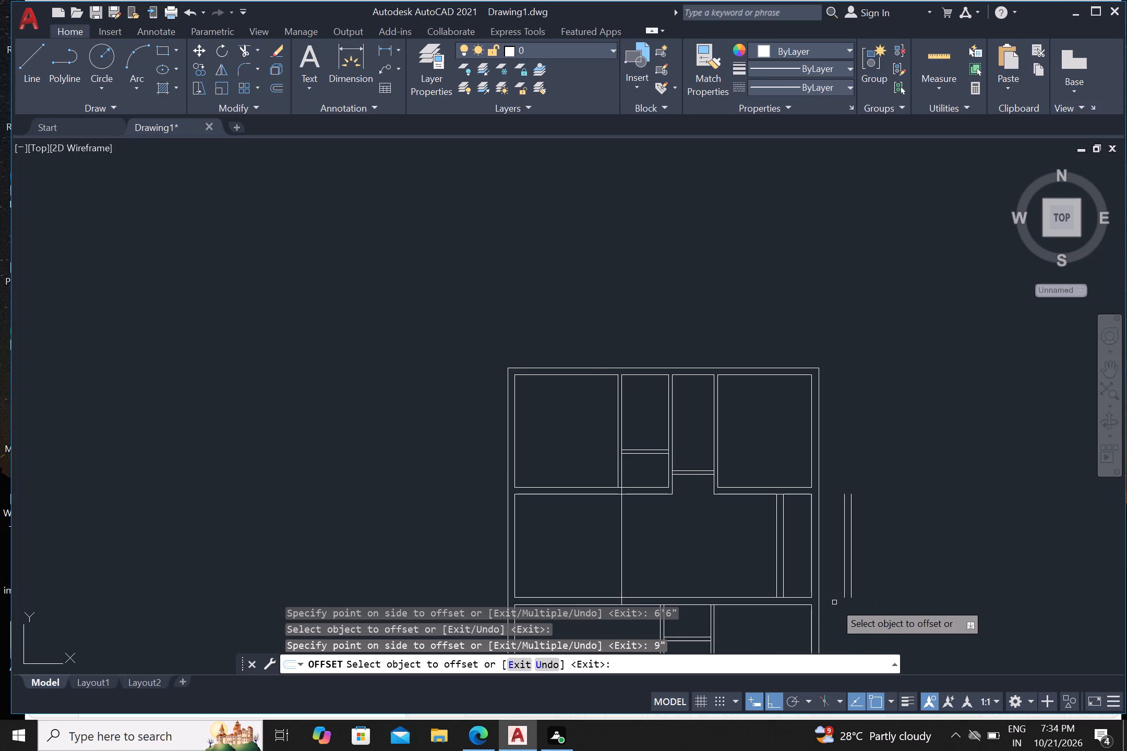
middle_drag(825, 612, 775, 510)
scroll(821, 605, up, 1)
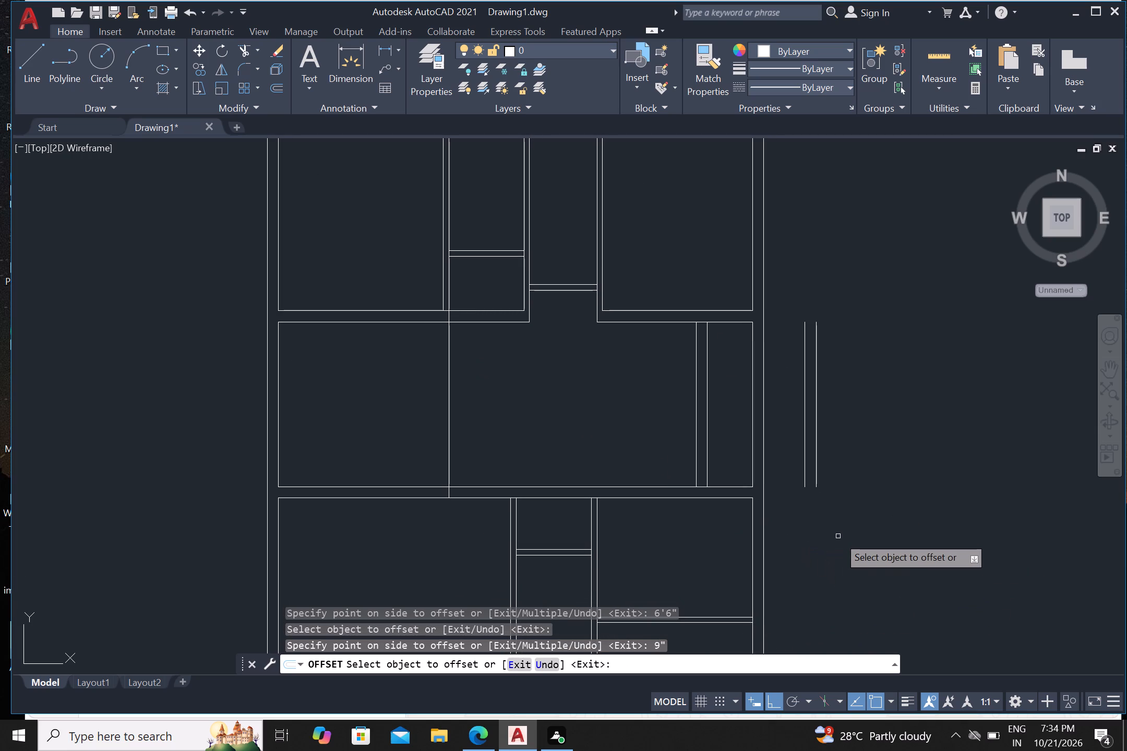
key(Escape)
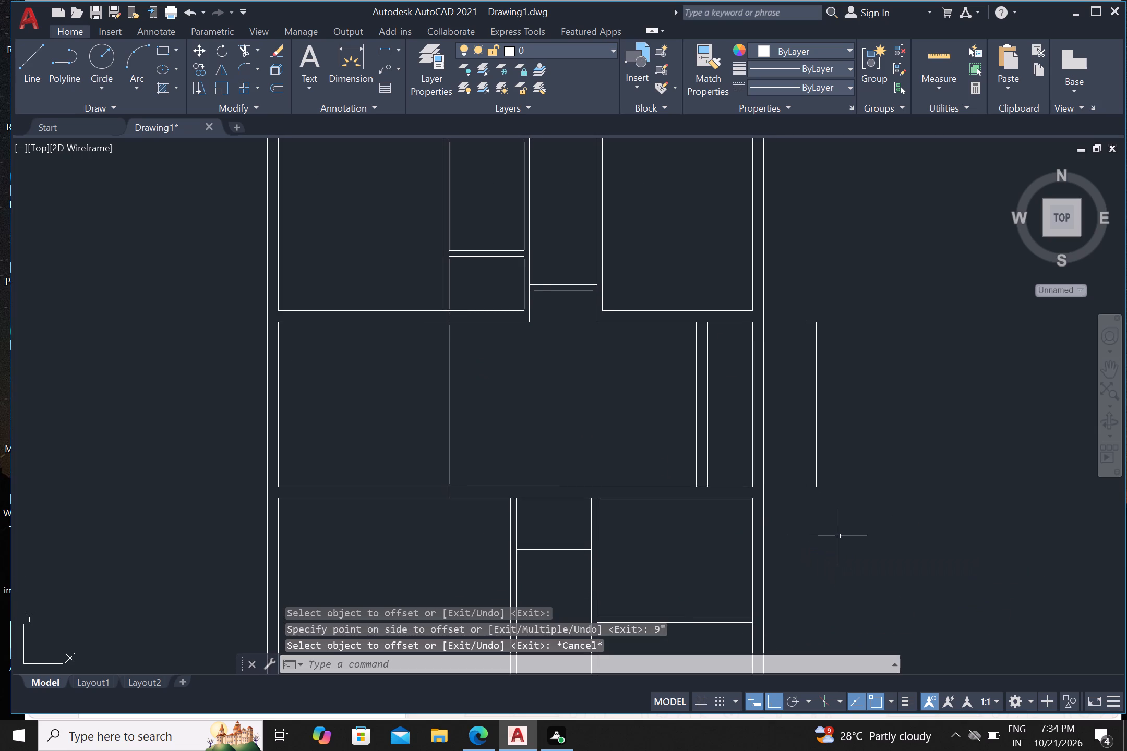
Draw two horizontal lines joining the middle room's lower-right and upper-right inner corners to the inner vertical line outside the building.
key(l)
key(Return)
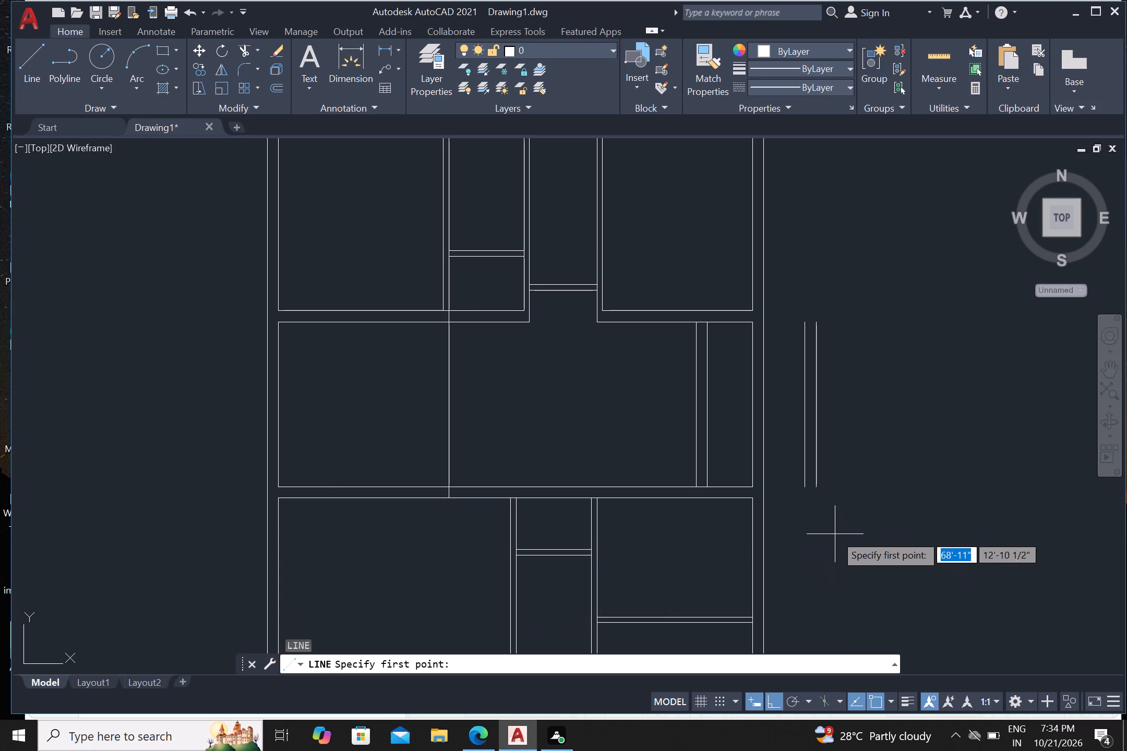
scroll(822, 524, up, 1)
scroll(750, 475, up, 2)
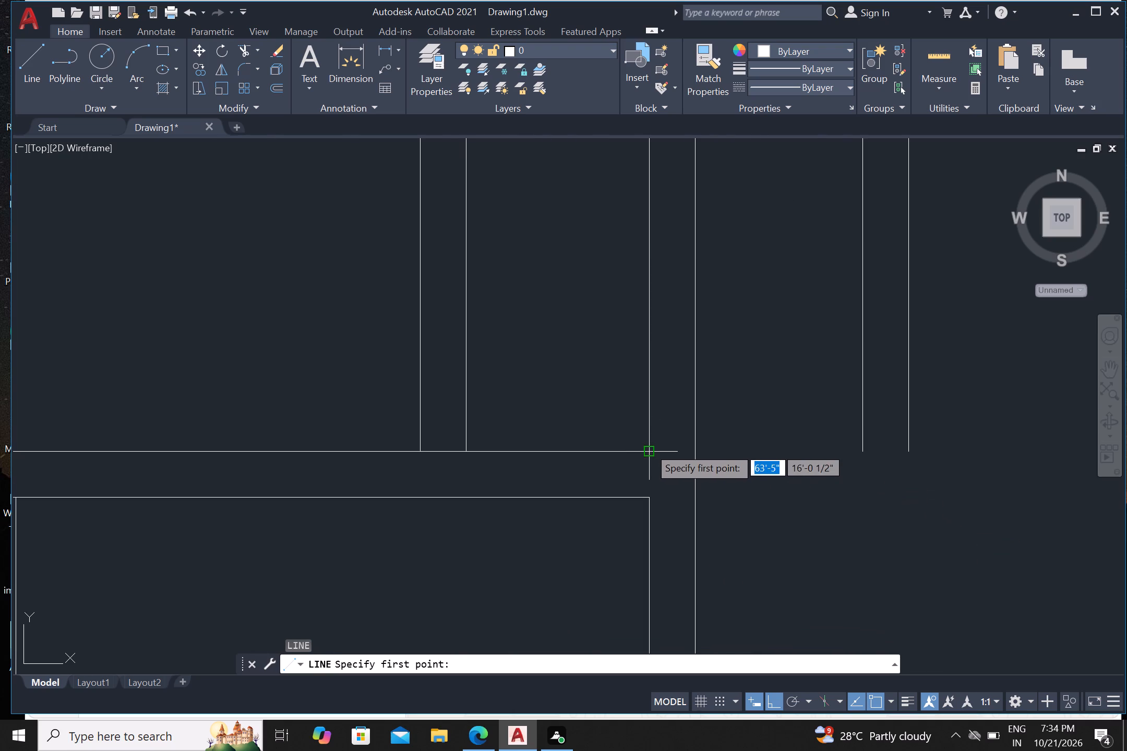
click(646, 447)
click(862, 450)
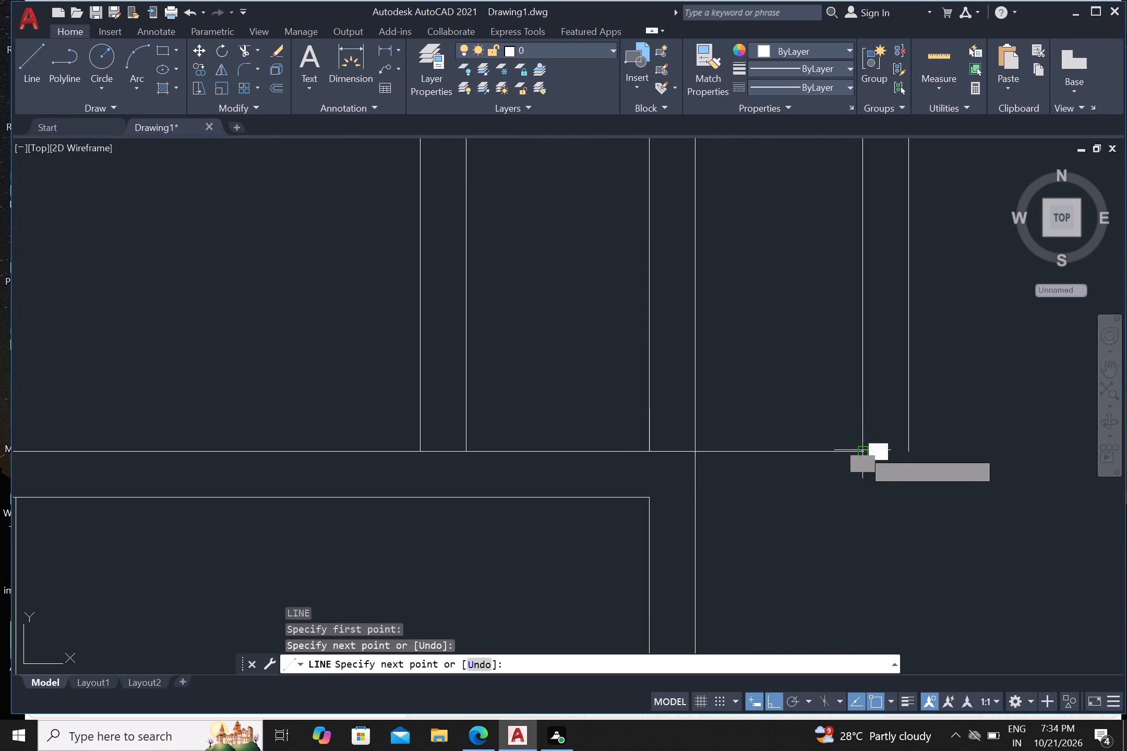
scroll(857, 447, down, 2)
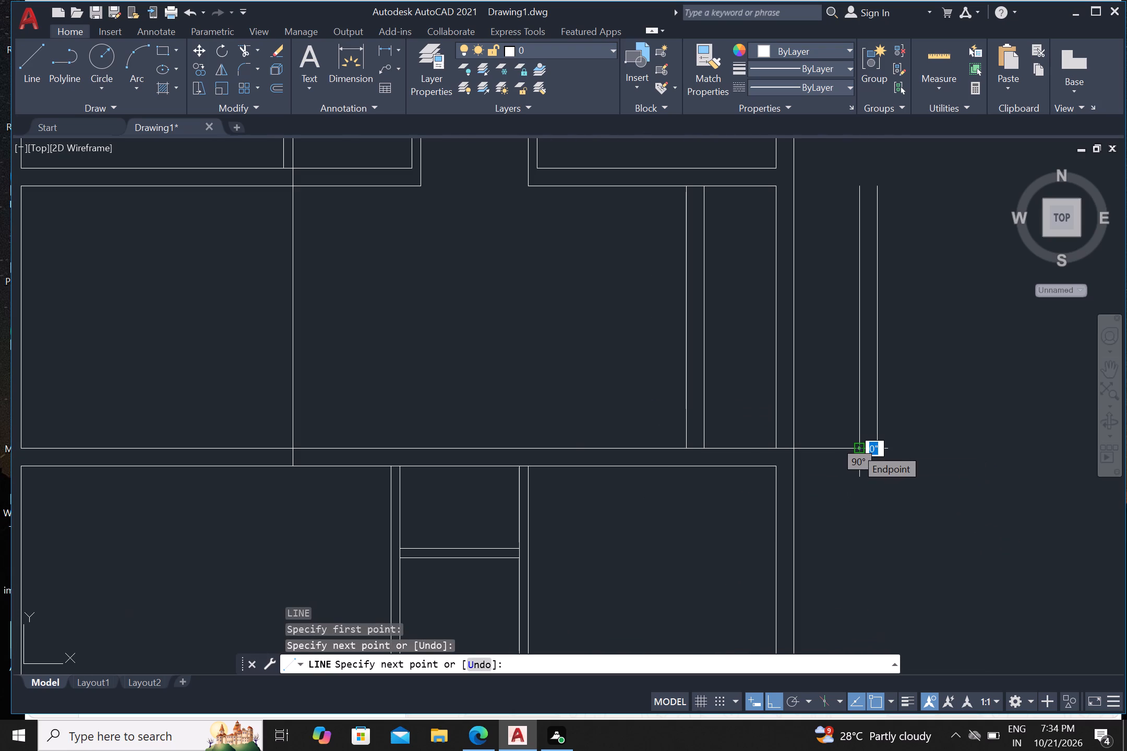
key(Escape)
key(Return)
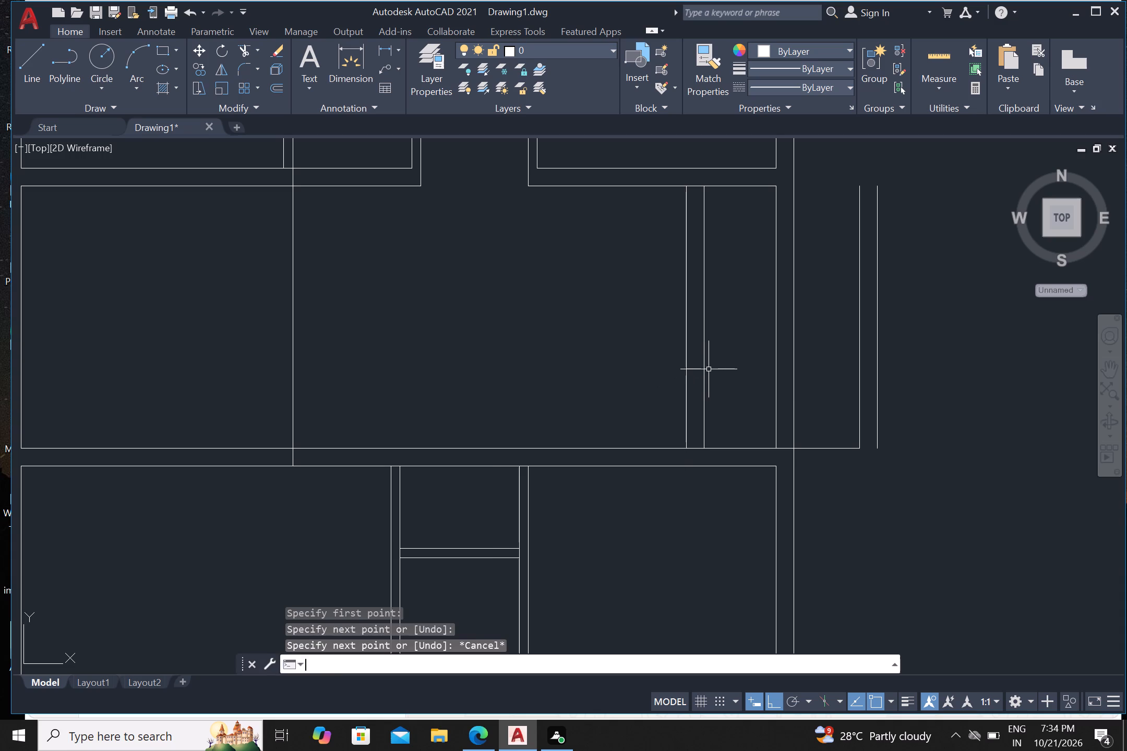
click(779, 188)
click(859, 186)
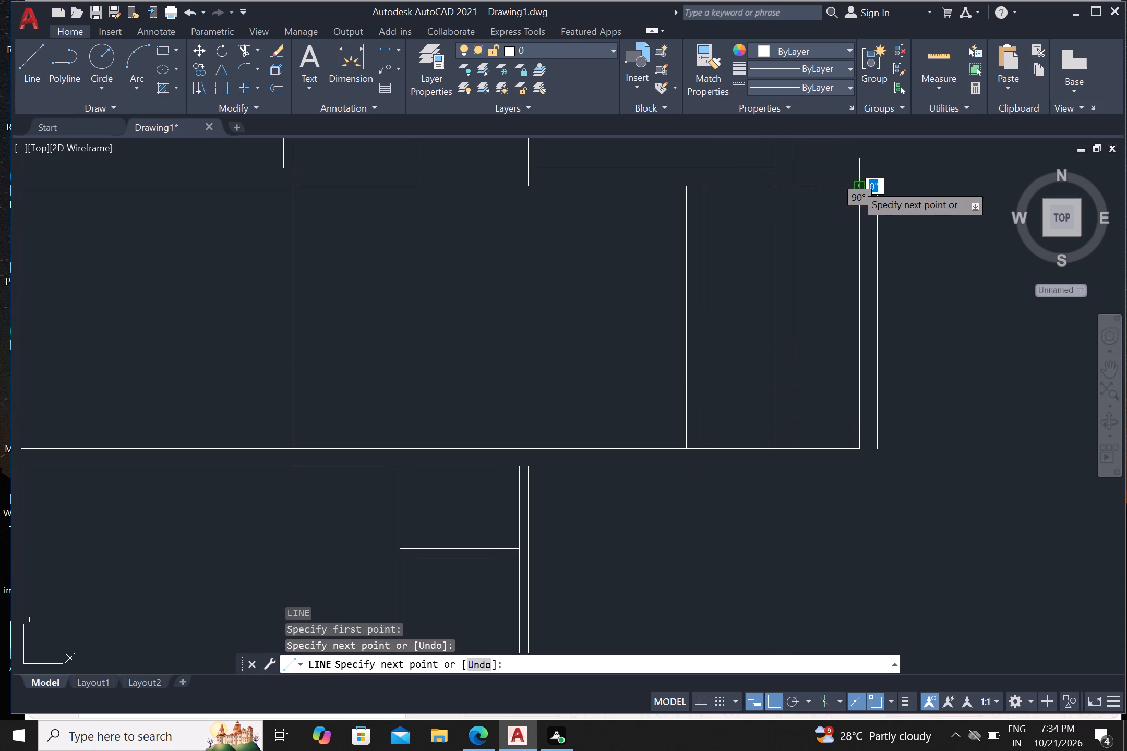
key(Escape)
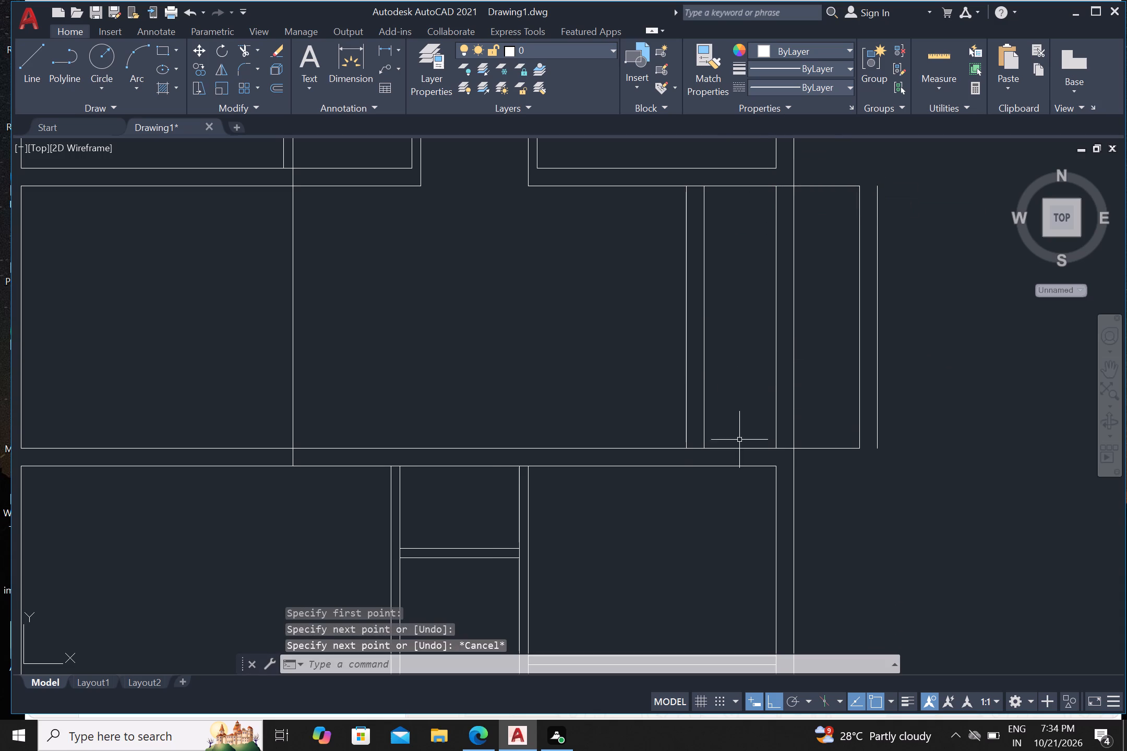
Draw horizontal lines rightward from the adjacent lower and upper rooms' inner corners, running past the outermost vertical line.
key(Return)
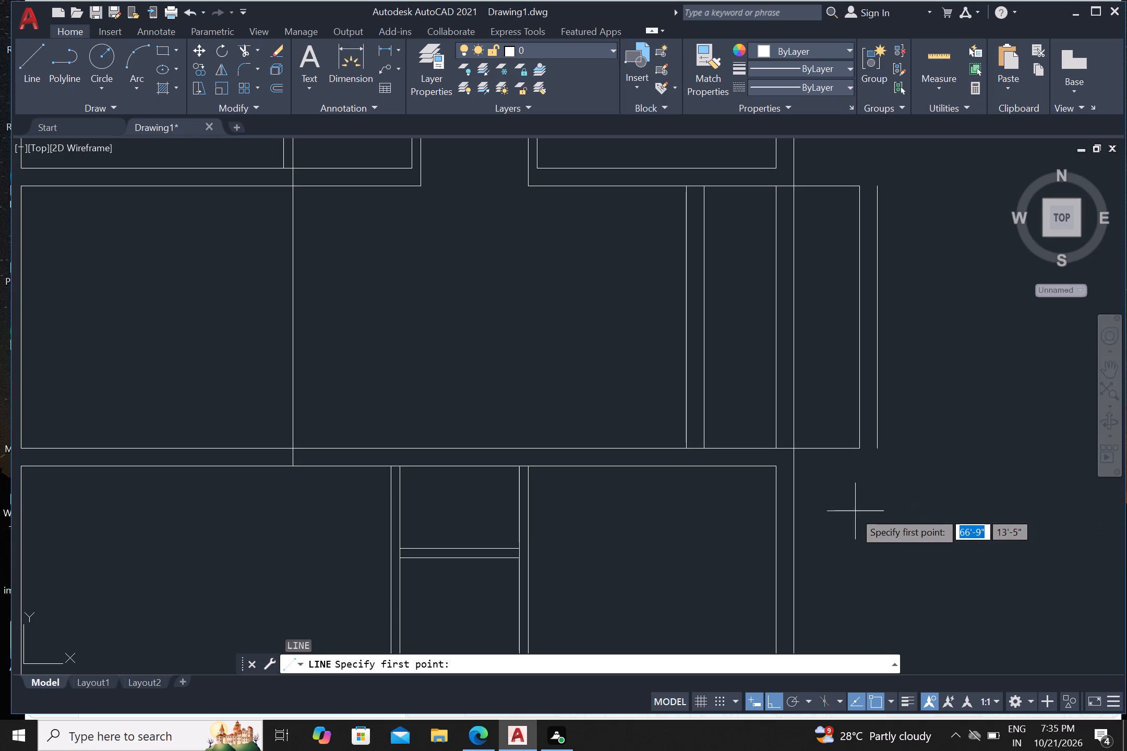
click(777, 467)
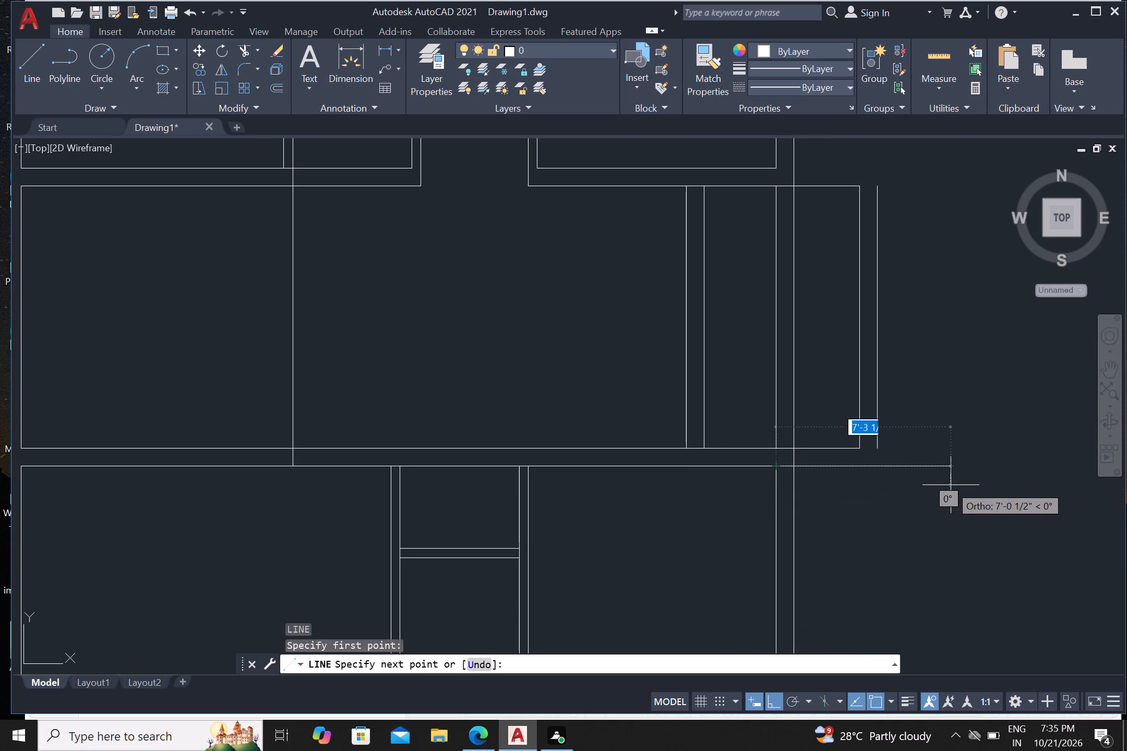
click(954, 486)
key(Escape)
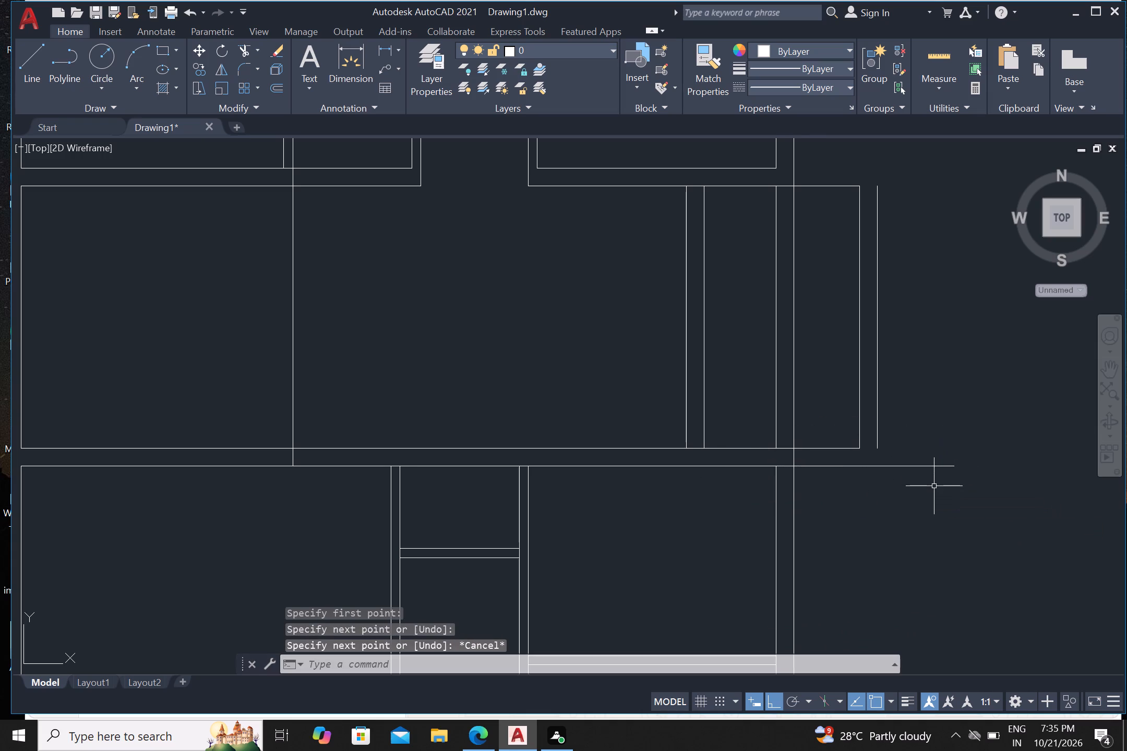
key(Return)
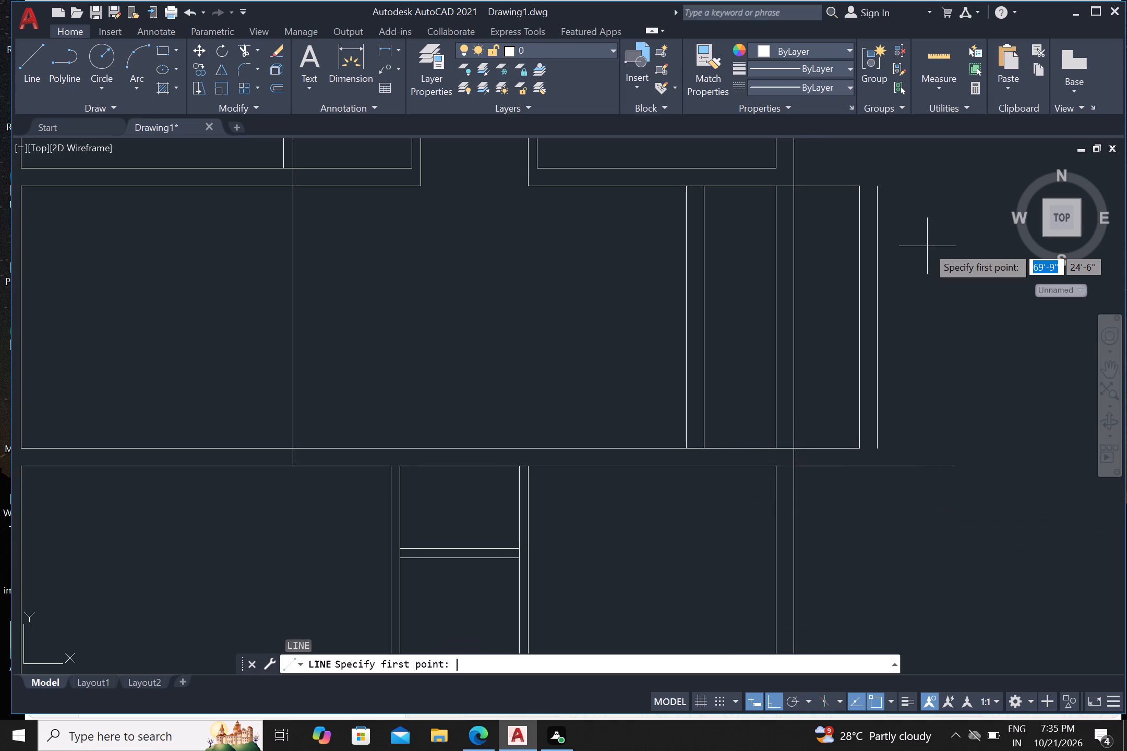
click(777, 164)
click(965, 165)
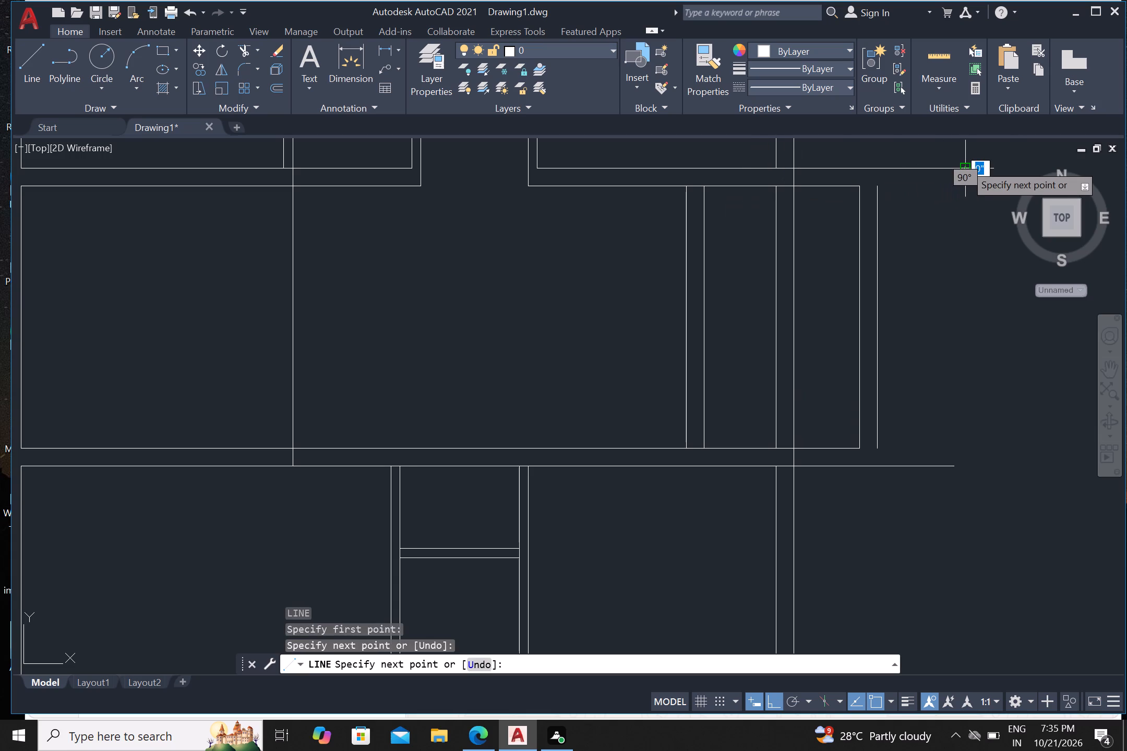
key(Escape)
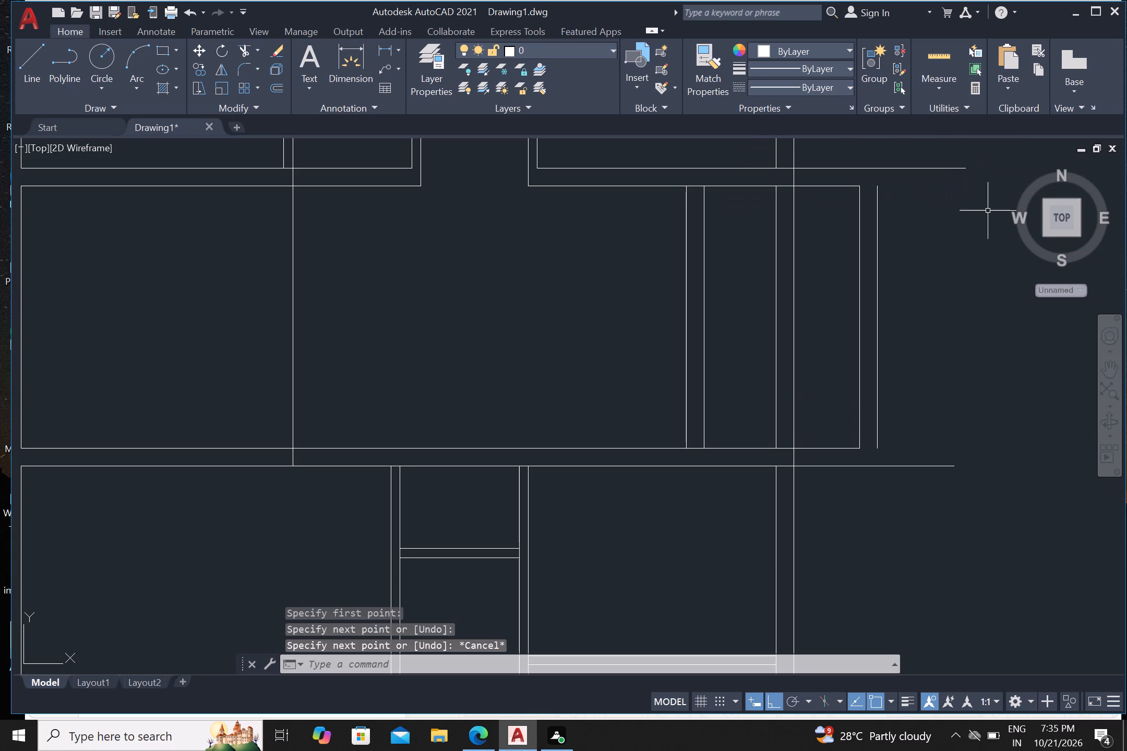
Lengthen the outermost vertical line with segments drawn down and up from its ends, crossing the outer horizontal lines.
key(Return)
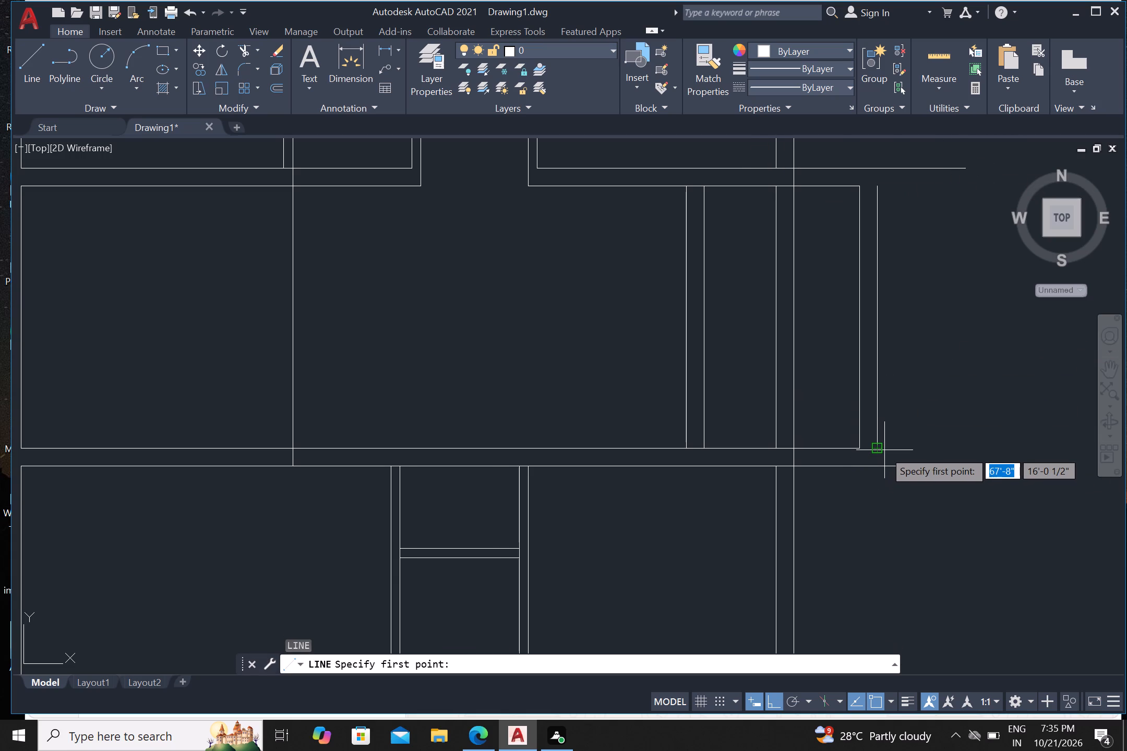
drag(881, 450, 882, 455)
click(892, 519)
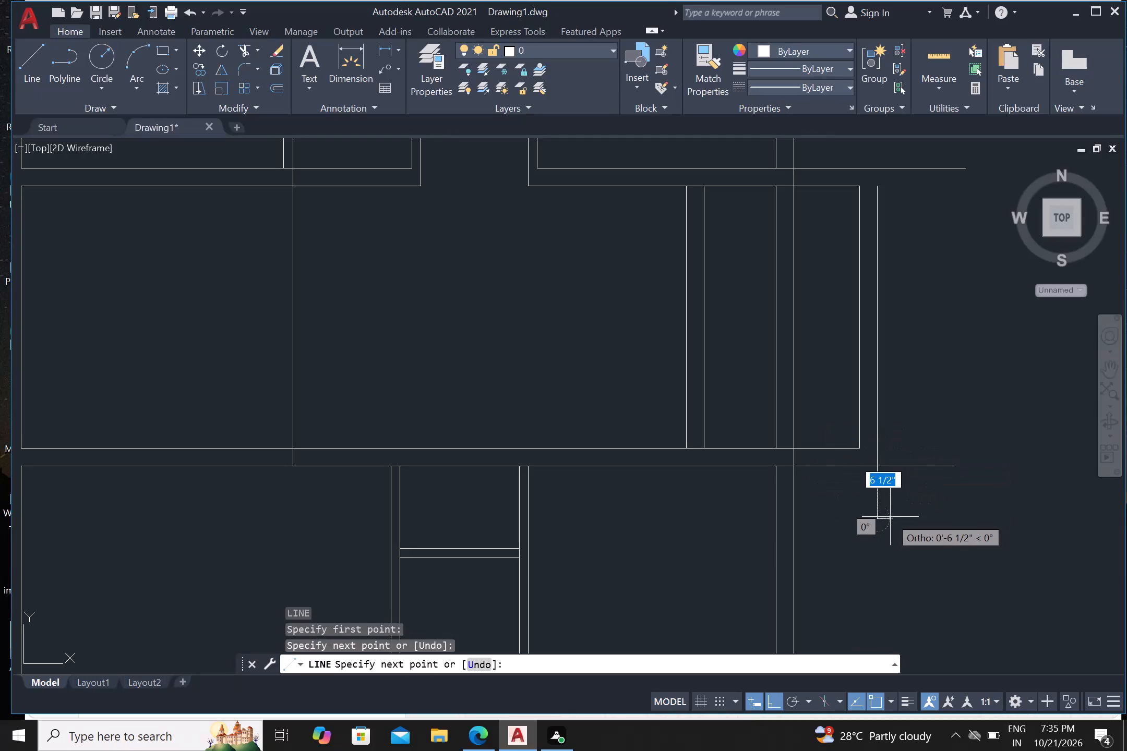
key(Escape)
scroll(910, 522, down, 1)
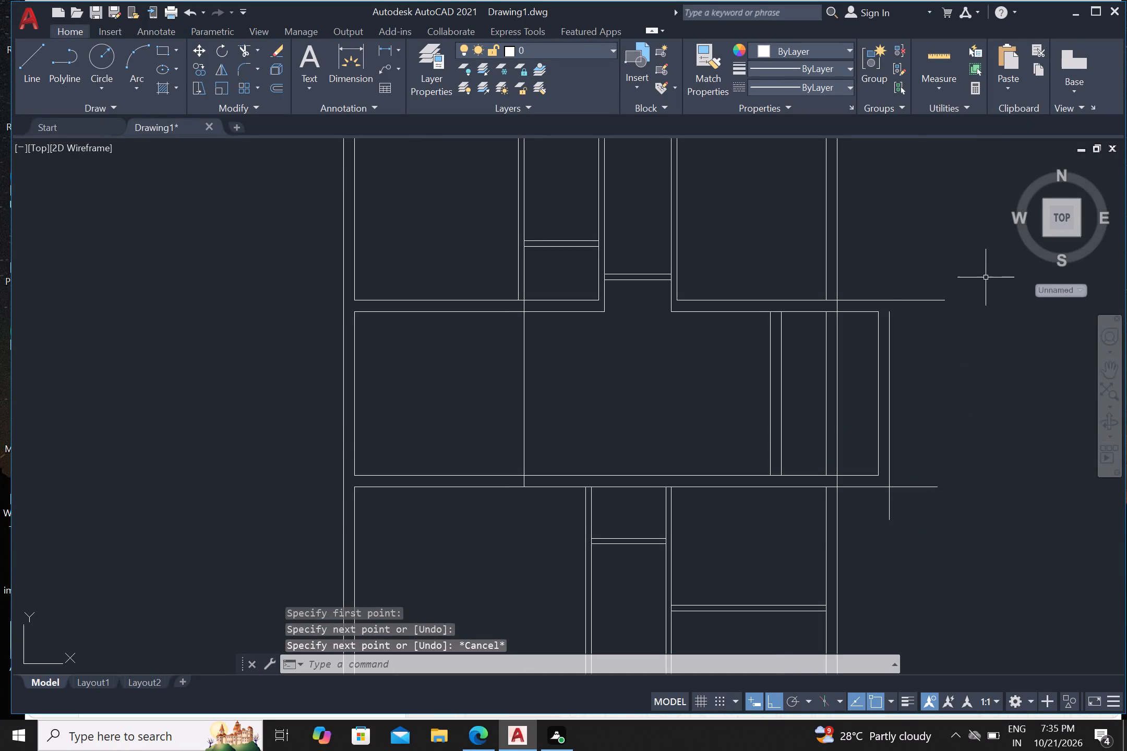
key(Return)
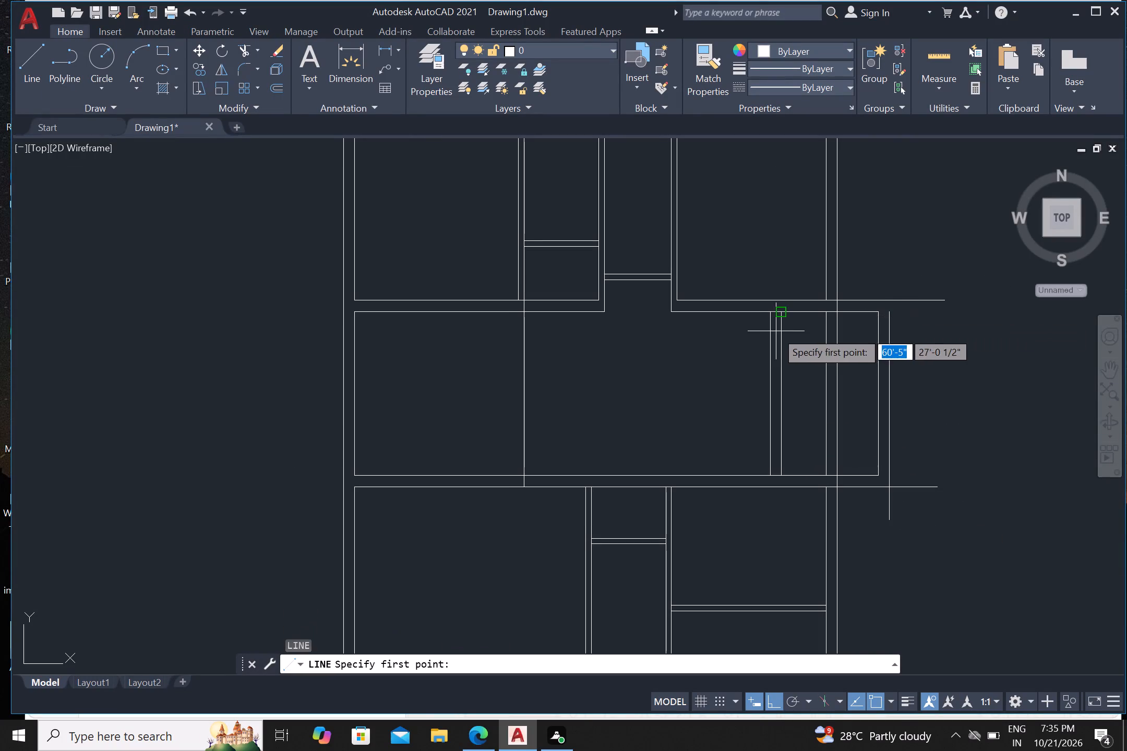
drag(886, 307, 886, 302)
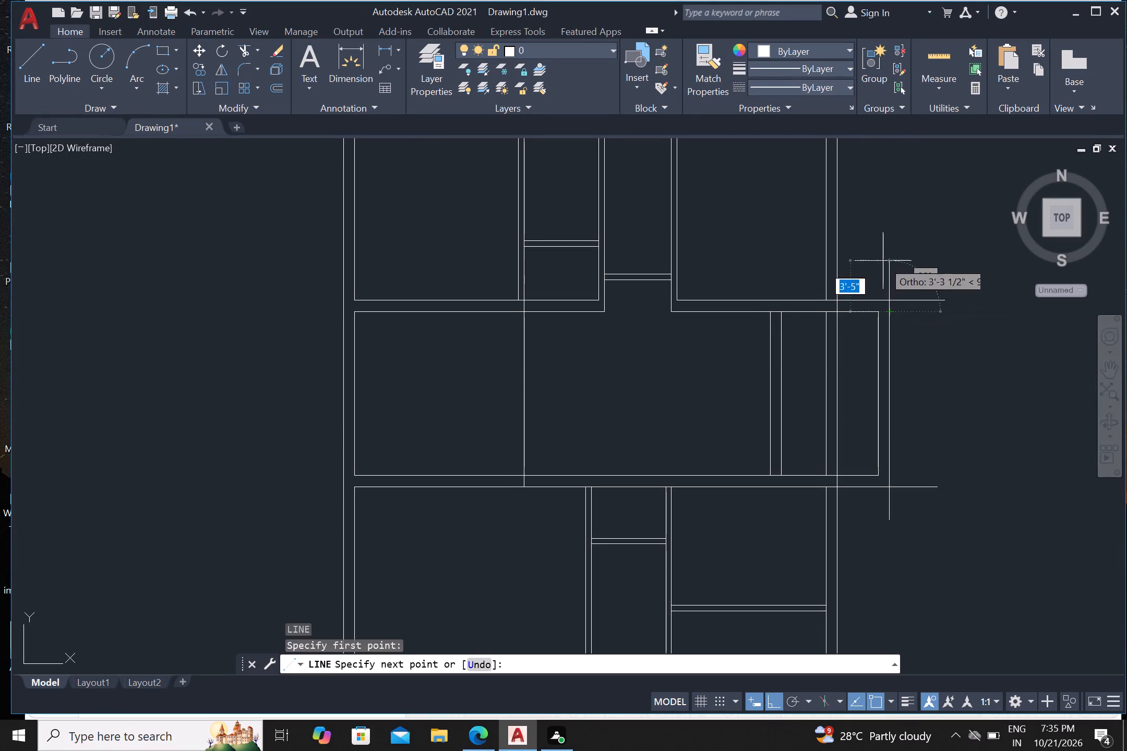
click(883, 259)
key(Escape)
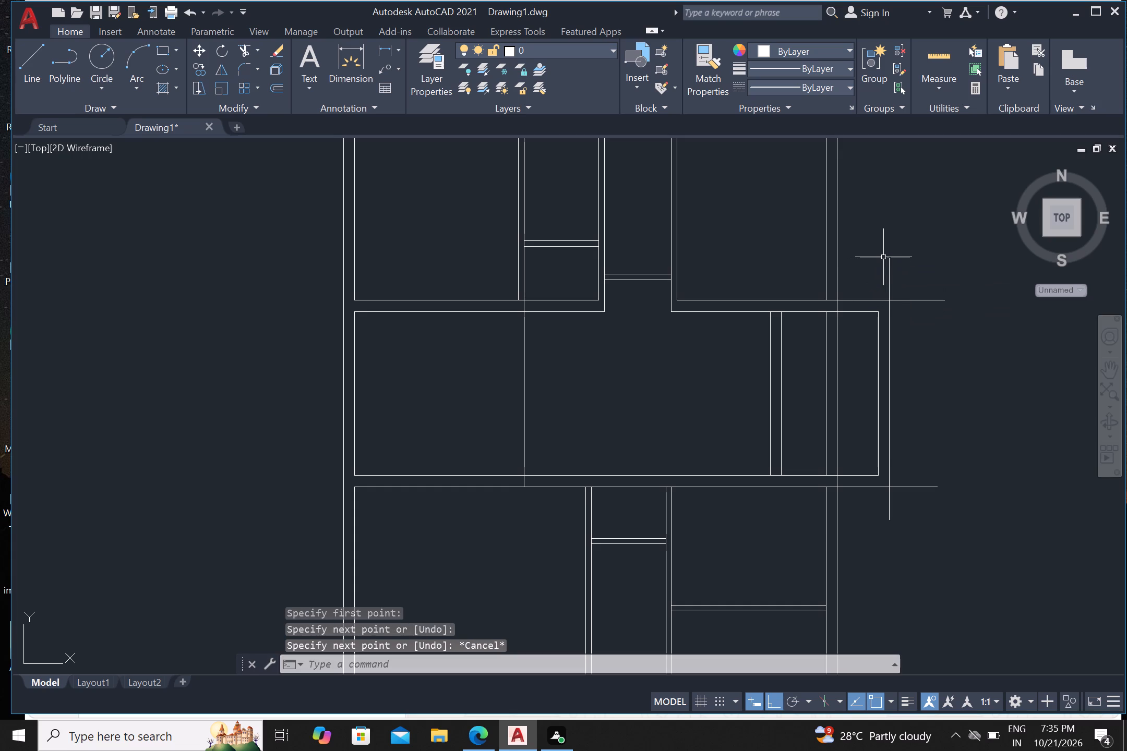
Trim the vertical and horizontal overshoots at the projection's upper-right outer corner.
text(tr)
key(Return)
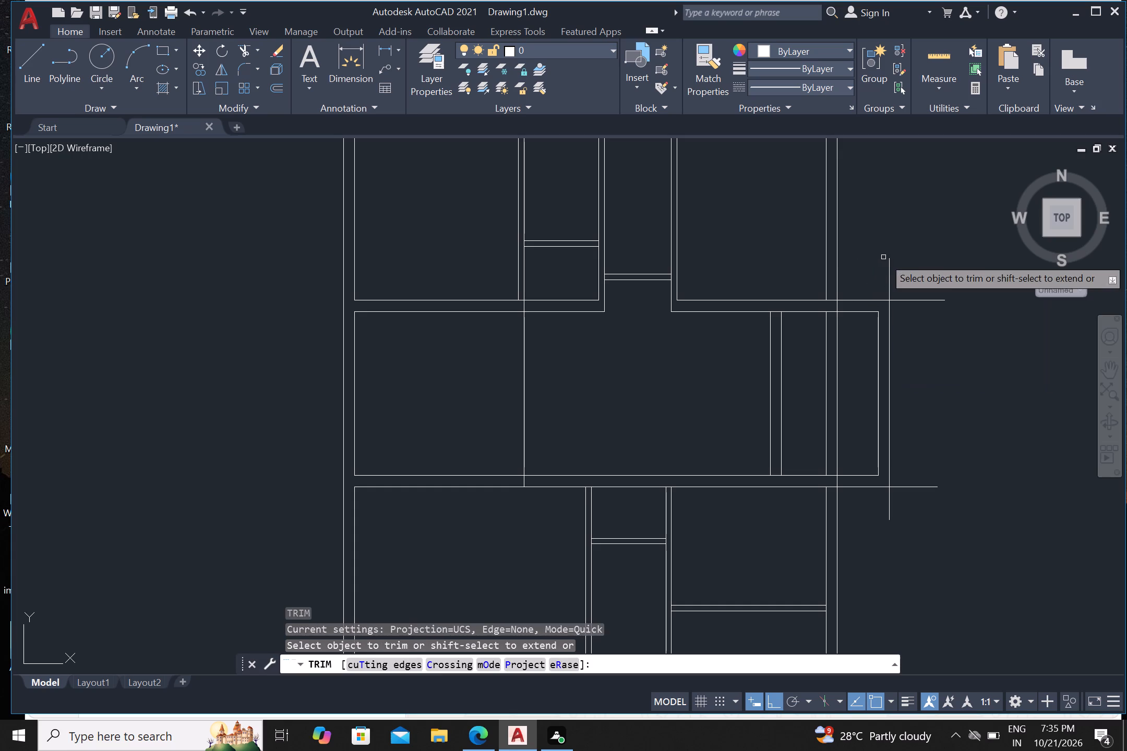
click(870, 274)
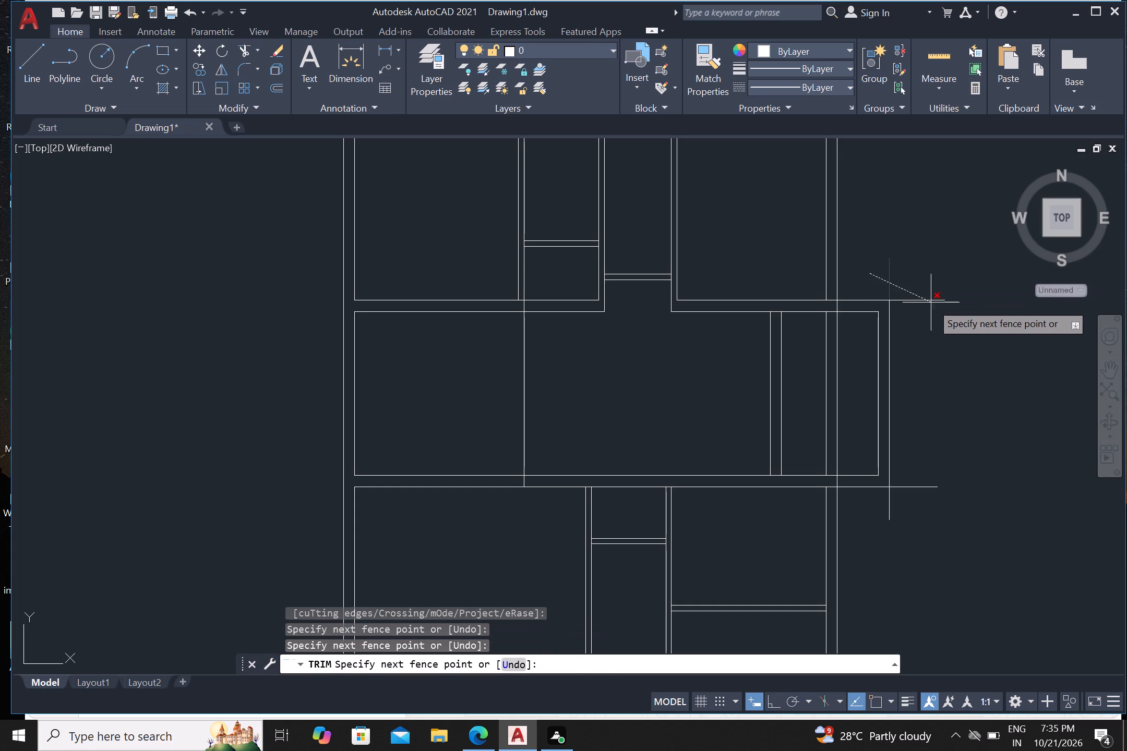
click(932, 311)
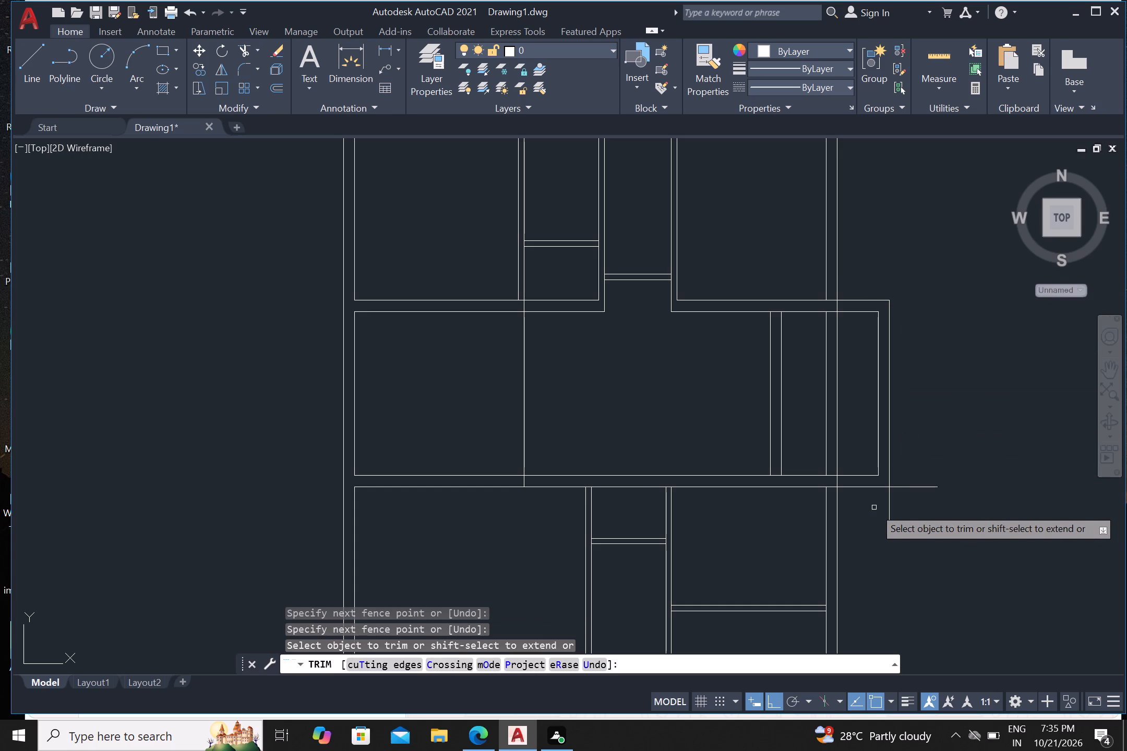
Trim the vertical and horizontal overshoots at the projection's lower-right outer corner.
click(878, 510)
click(927, 466)
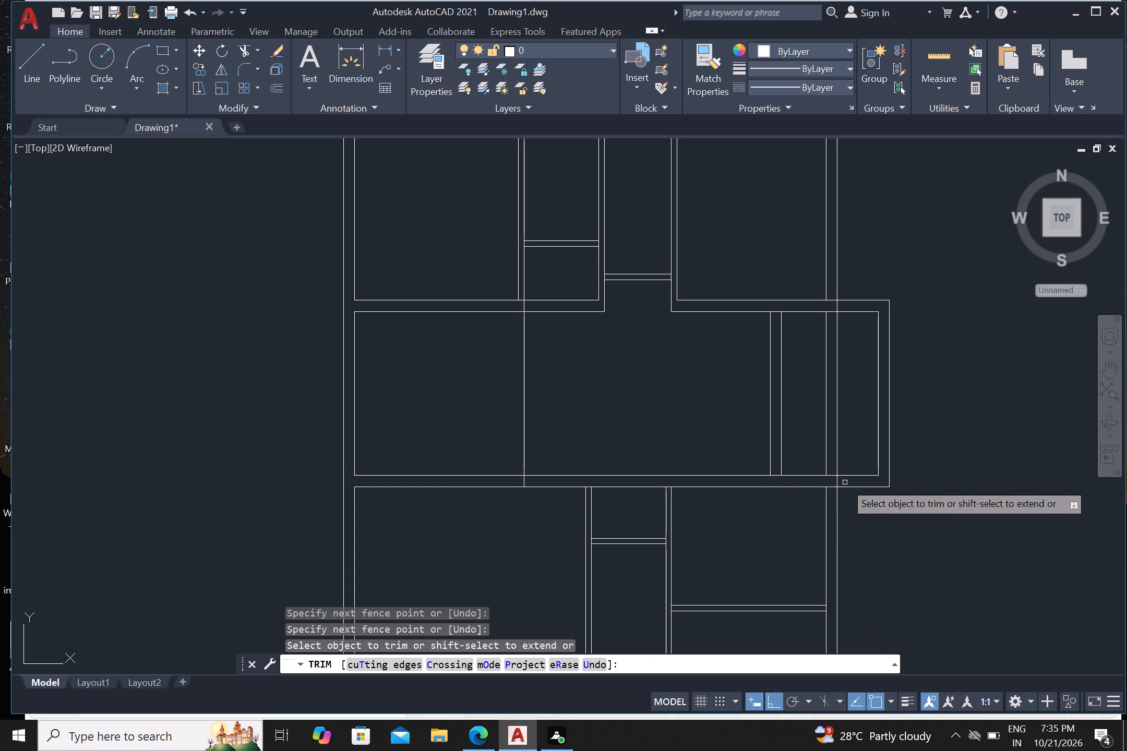
Trim the old right outer wall lines across the projection and clear the leftover lines where that wall meets its upper and lower walls.
click(819, 408)
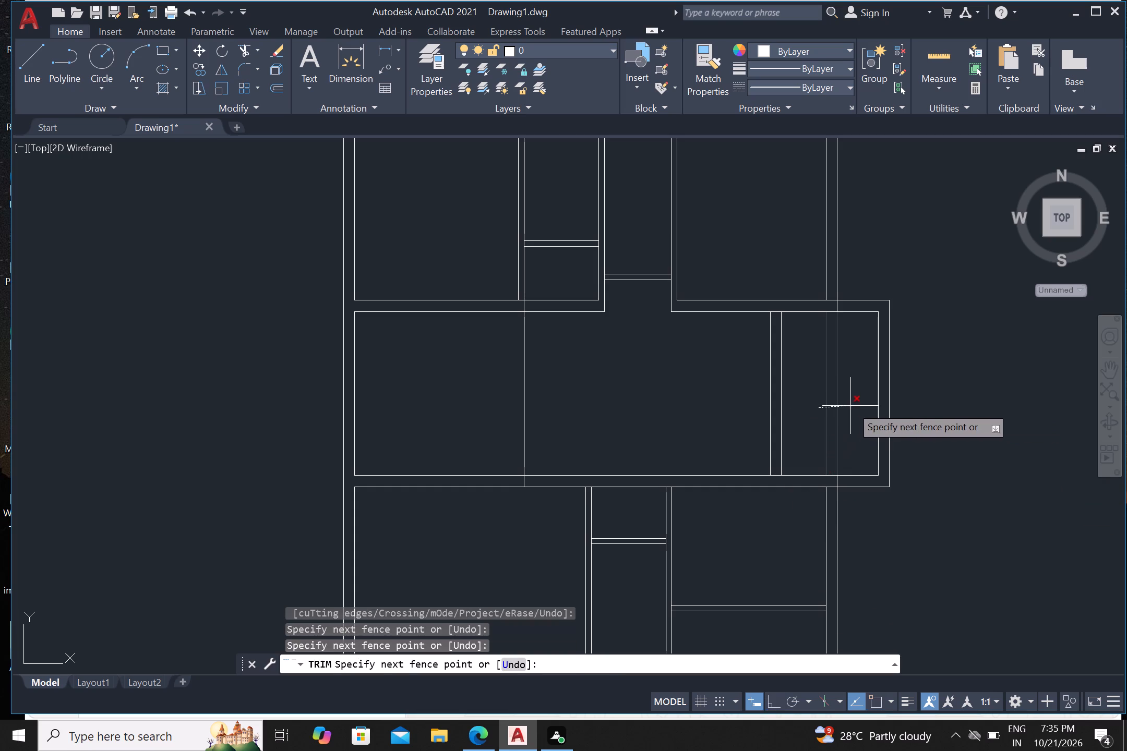
click(851, 406)
scroll(837, 483, up, 2)
click(837, 483)
scroll(837, 483, down, 1)
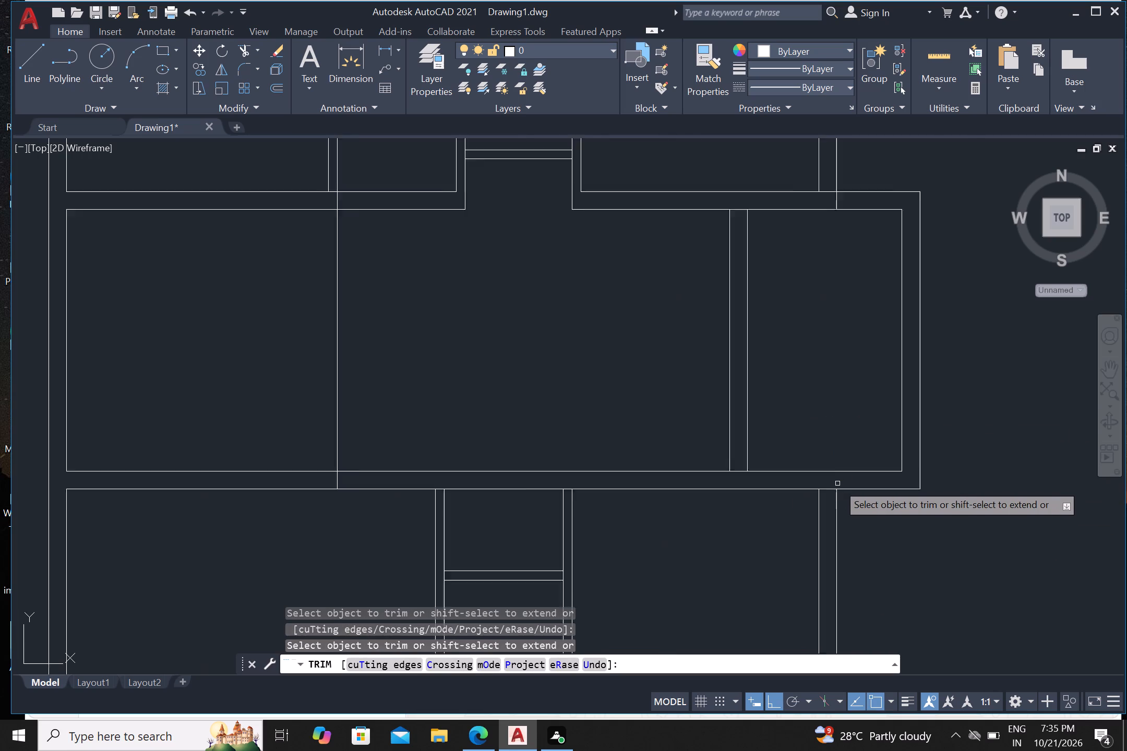
scroll(837, 483, down, 1)
scroll(838, 311, up, 2)
click(835, 300)
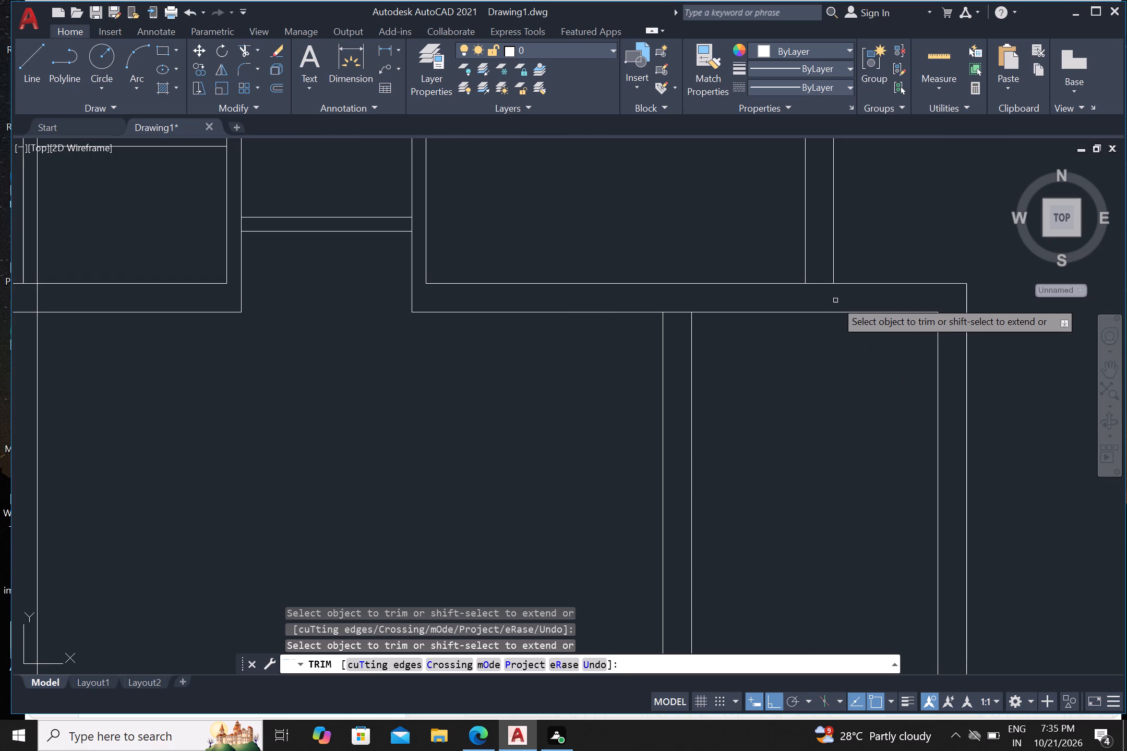
click(825, 288)
click(823, 276)
scroll(823, 277, down, 3)
scroll(824, 381, up, 1)
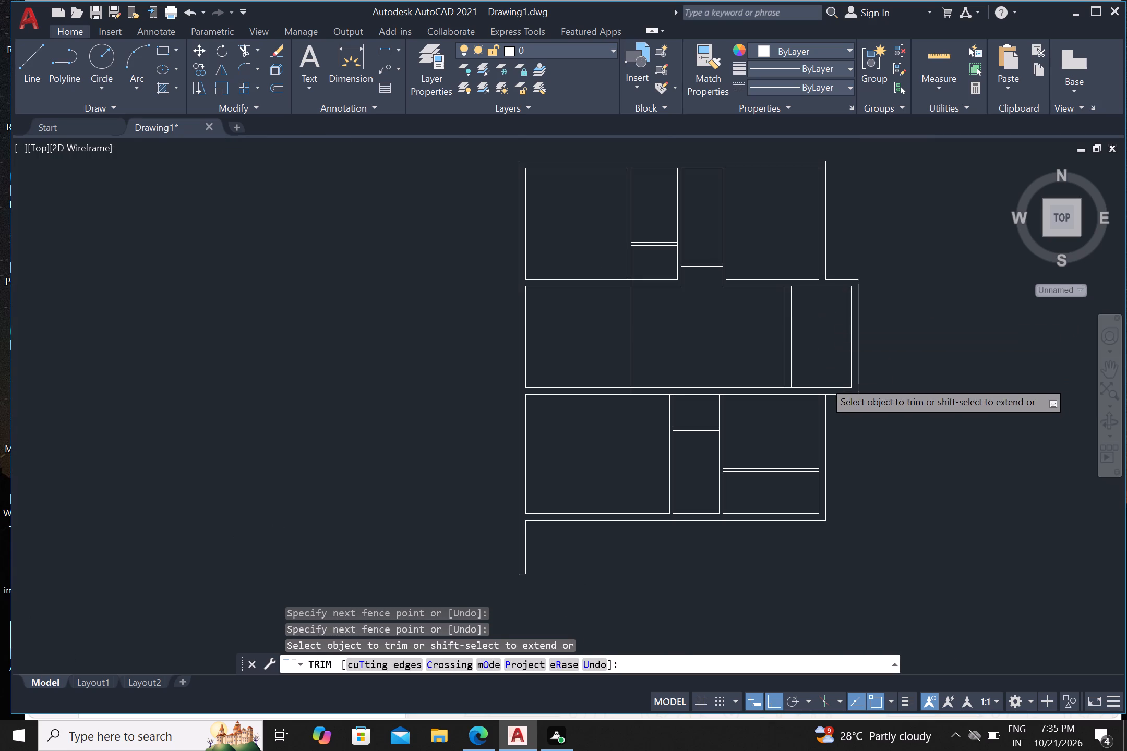
scroll(824, 381, up, 1)
click(828, 416)
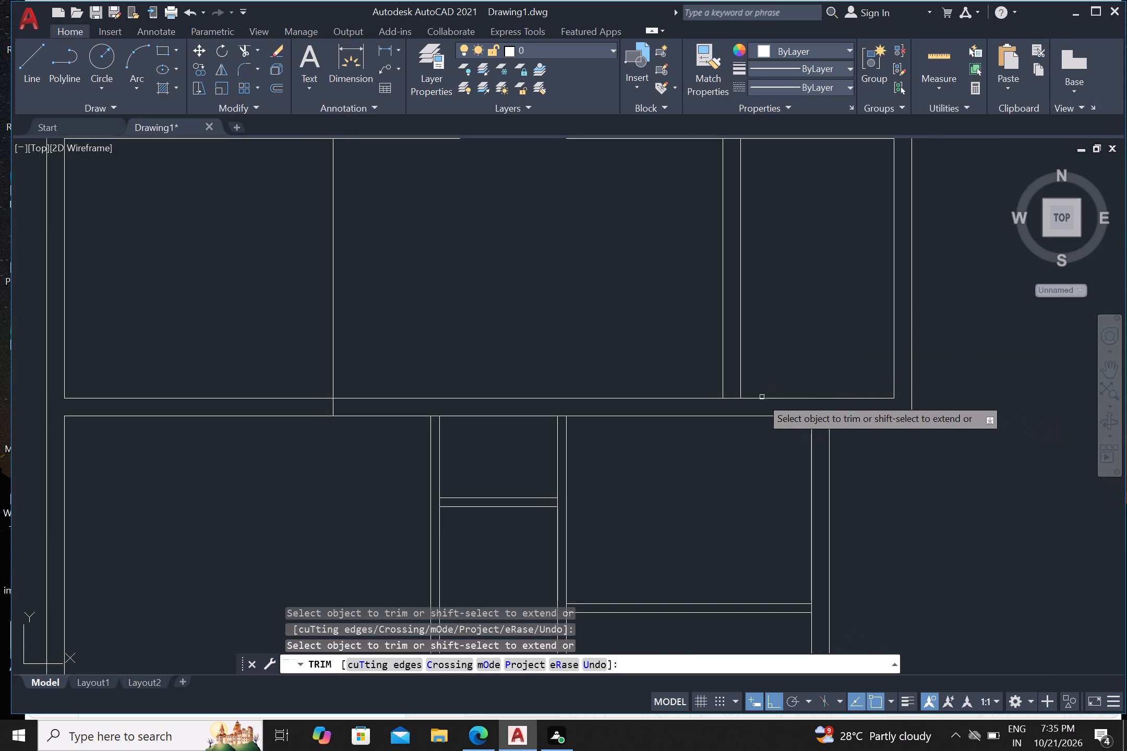
Trim the room lines crossing the lower and upper ends of the partition beside the projecting room, joining it with the horizontal walls.
click(730, 406)
click(729, 396)
scroll(730, 395, down, 3)
scroll(746, 333, up, 3)
scroll(690, 333, up, 2)
click(689, 332)
scroll(690, 331, down, 4)
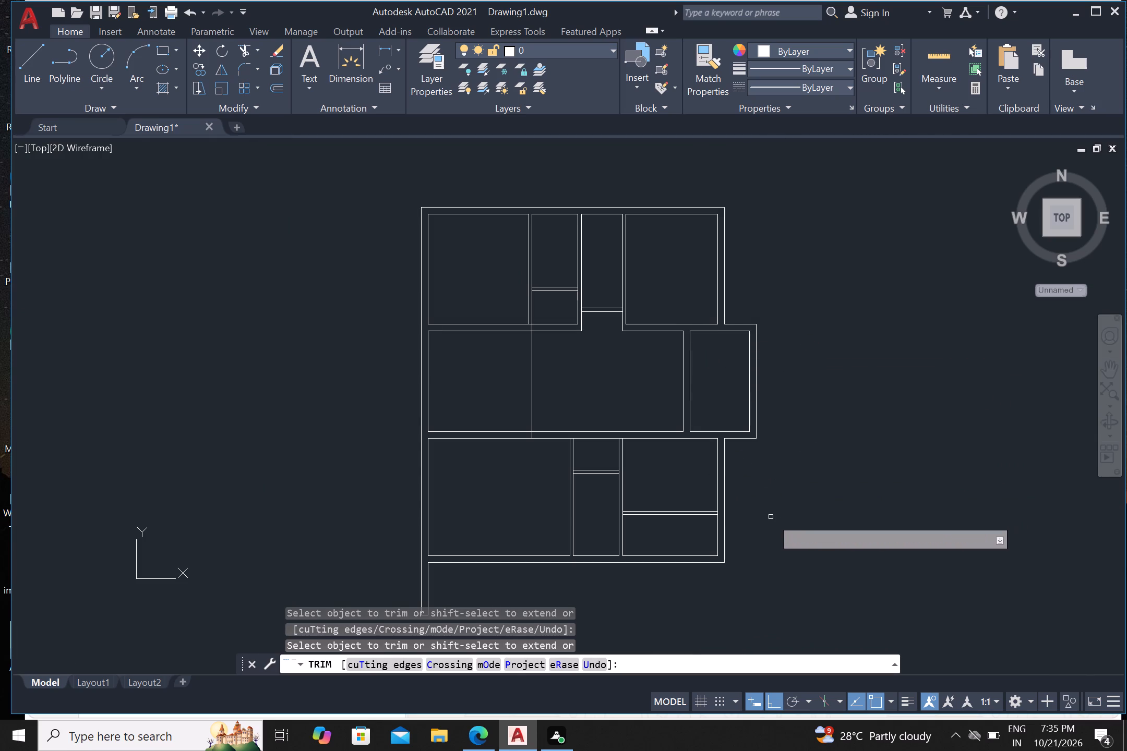
scroll(787, 517, down, 1)
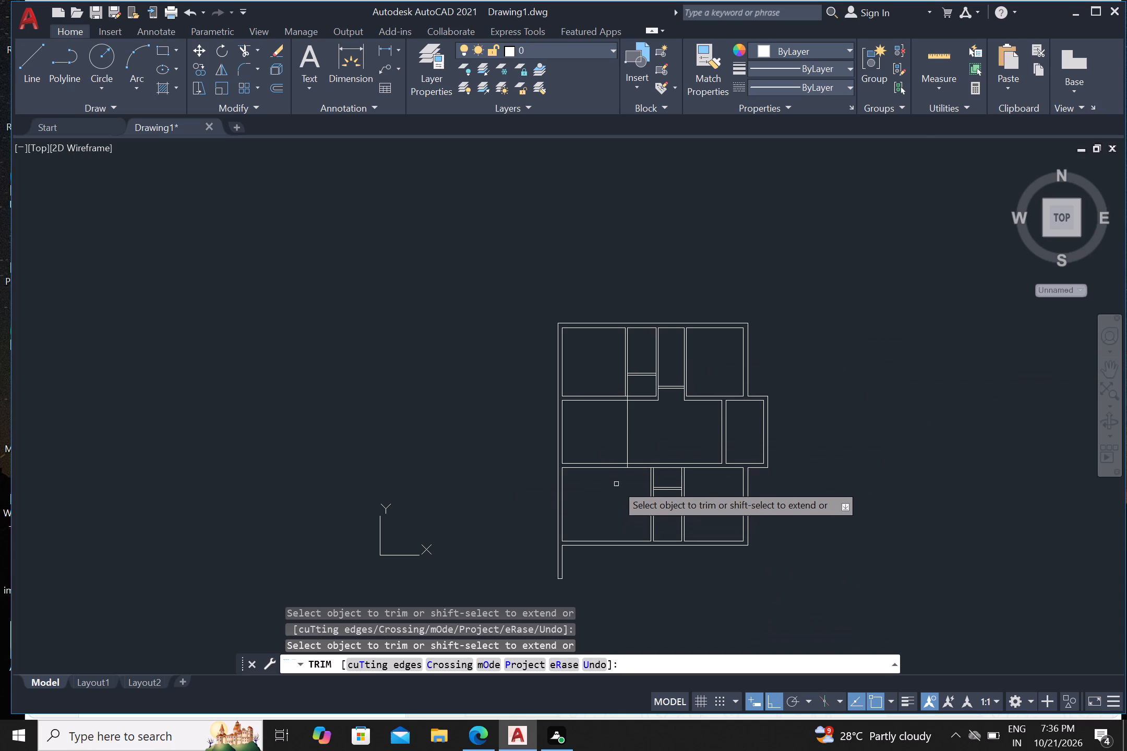
scroll(626, 482, up, 2)
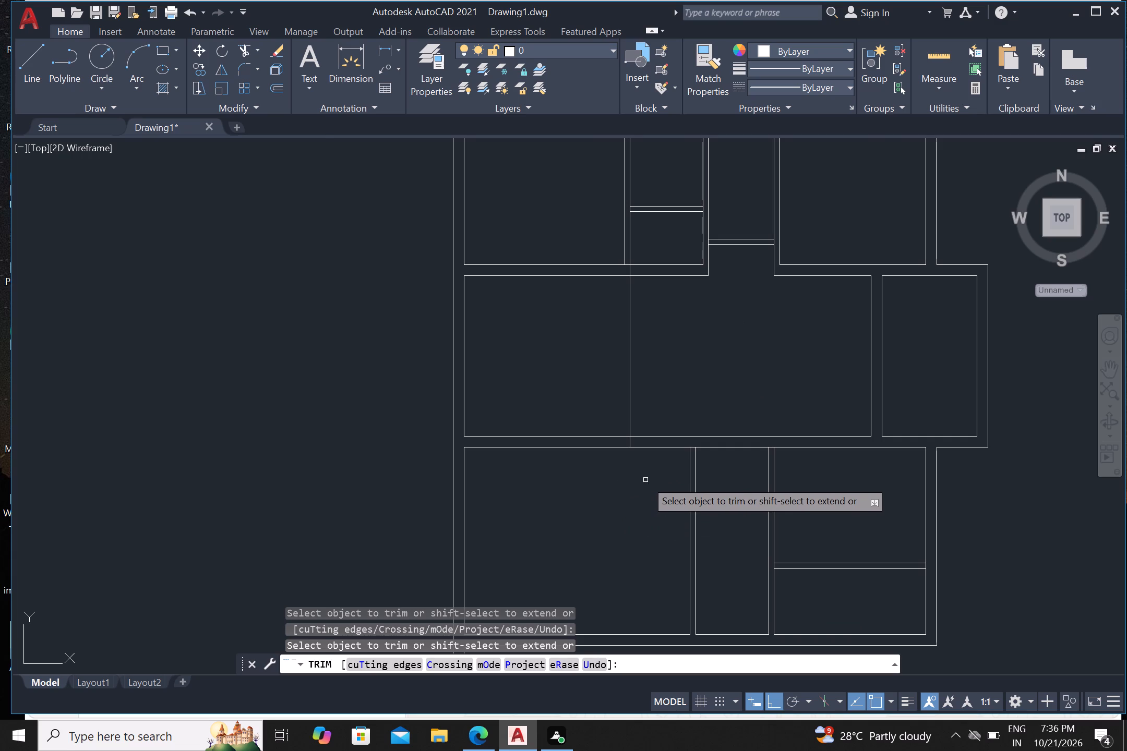
scroll(666, 464, up, 1)
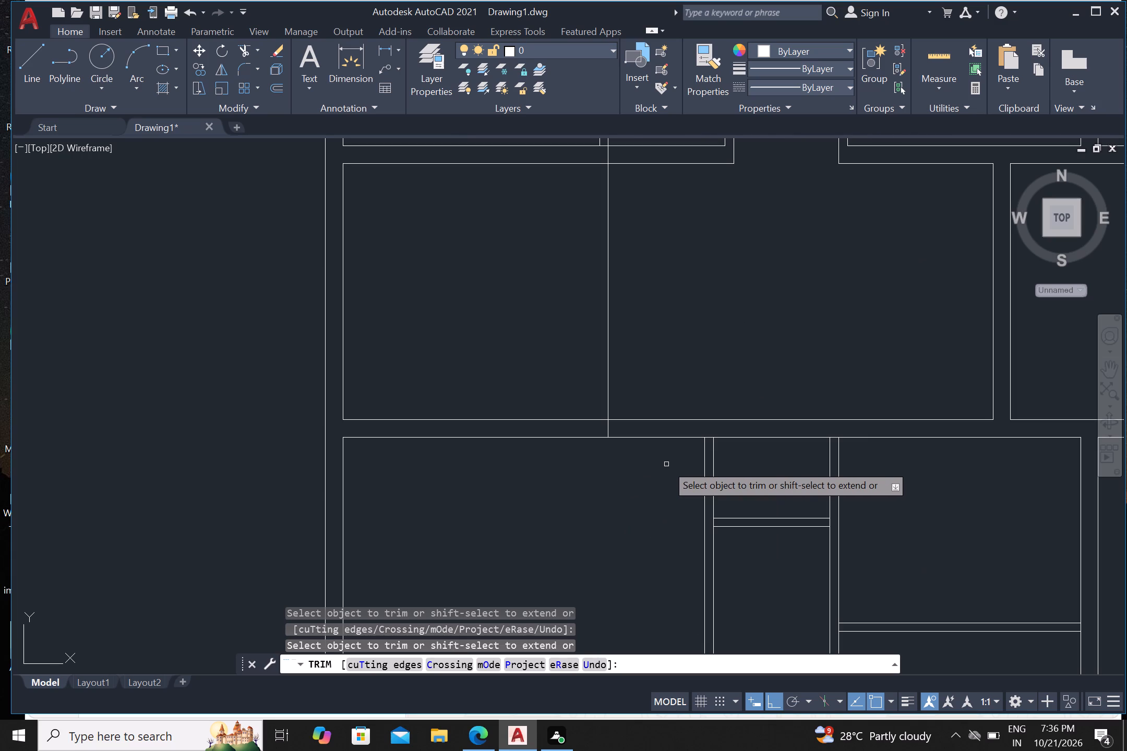
key(Escape)
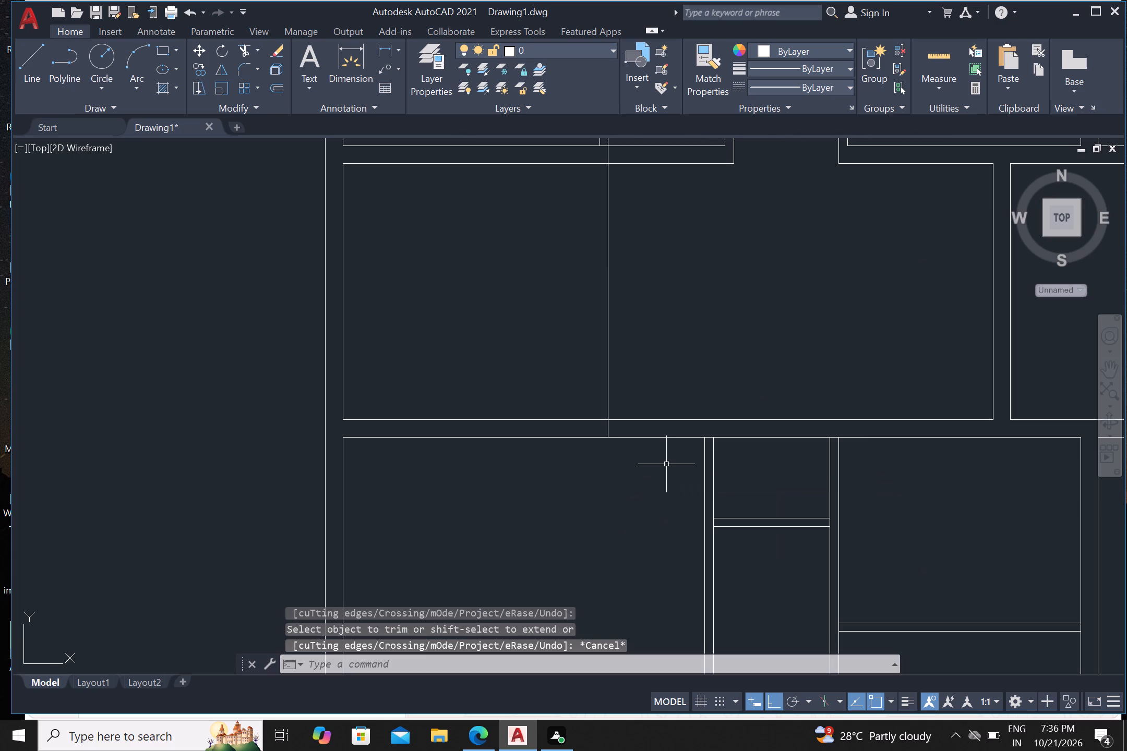
Draw a vertical line upward from the lower-left room's upper-right inner corner, across the middle room's lower wall.
key(l)
key(Return)
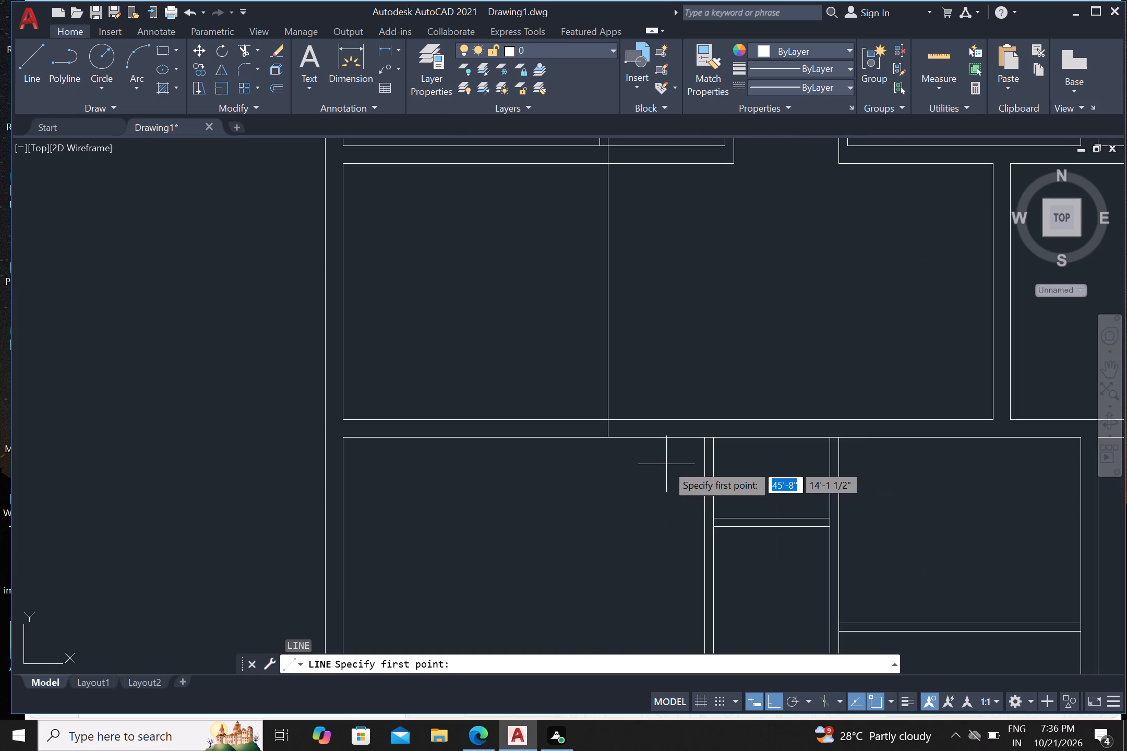
click(706, 438)
click(718, 360)
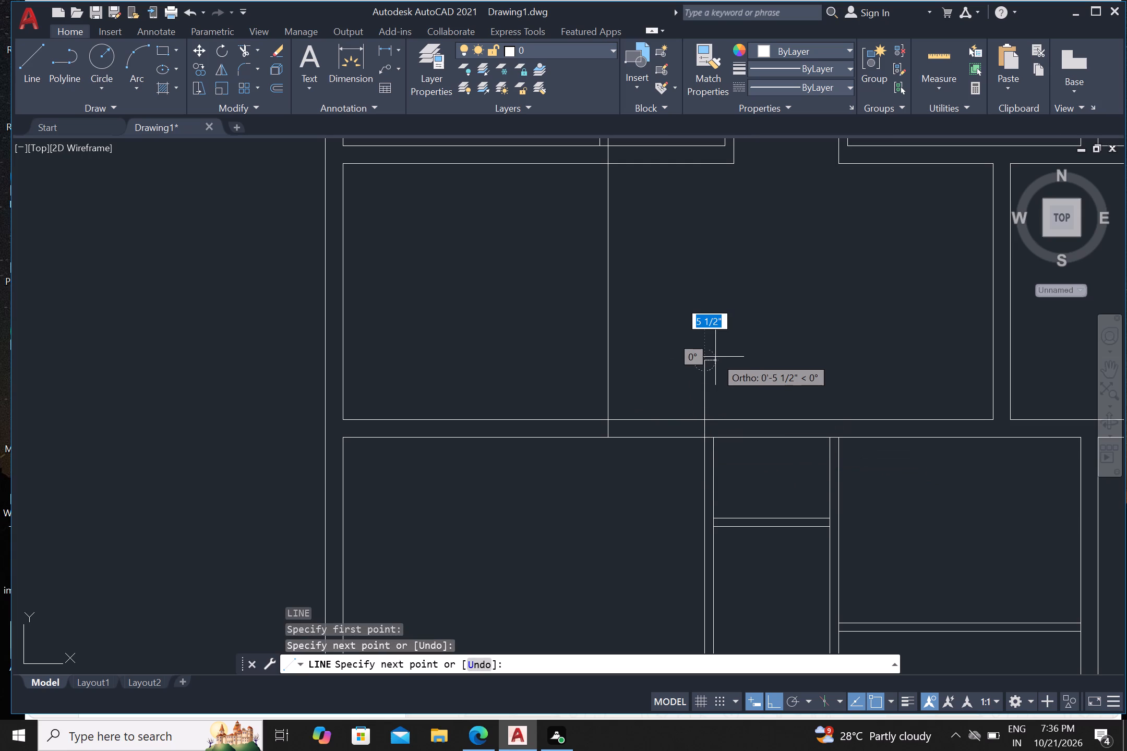
key(Escape)
Offset the new vertical line 4.5" to its left.
key(o)
key(Return)
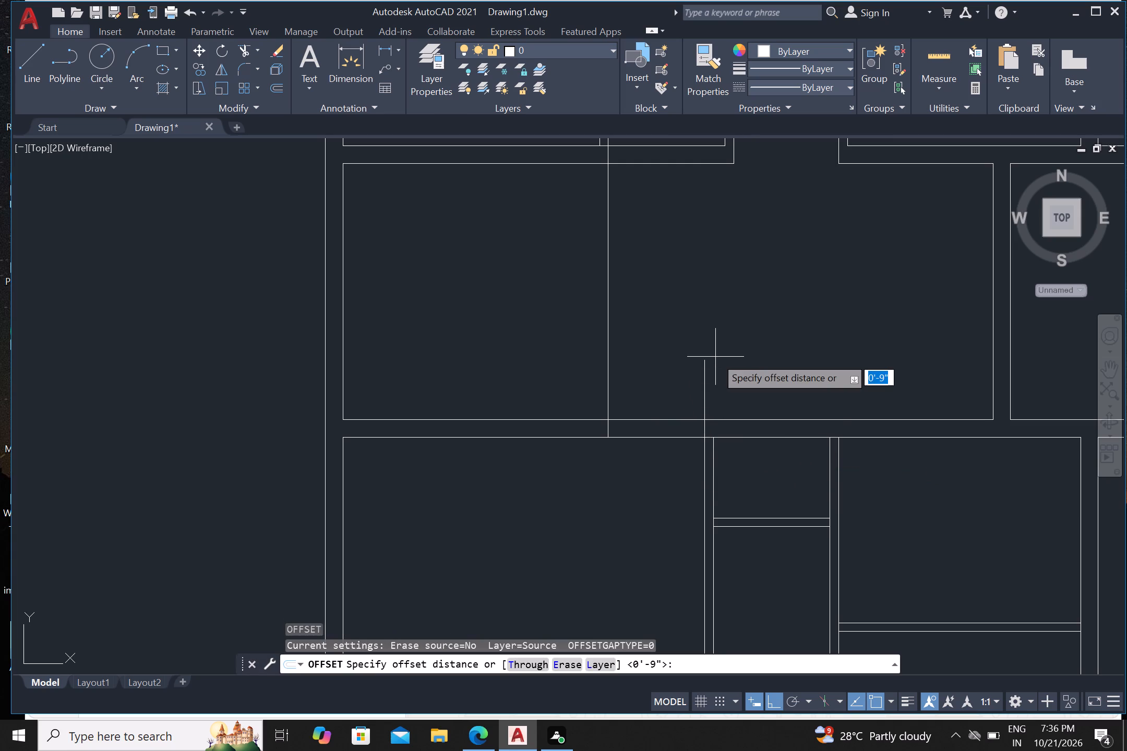
key(4)
text(.5)
key(shift+quotedbl)
key(Return)
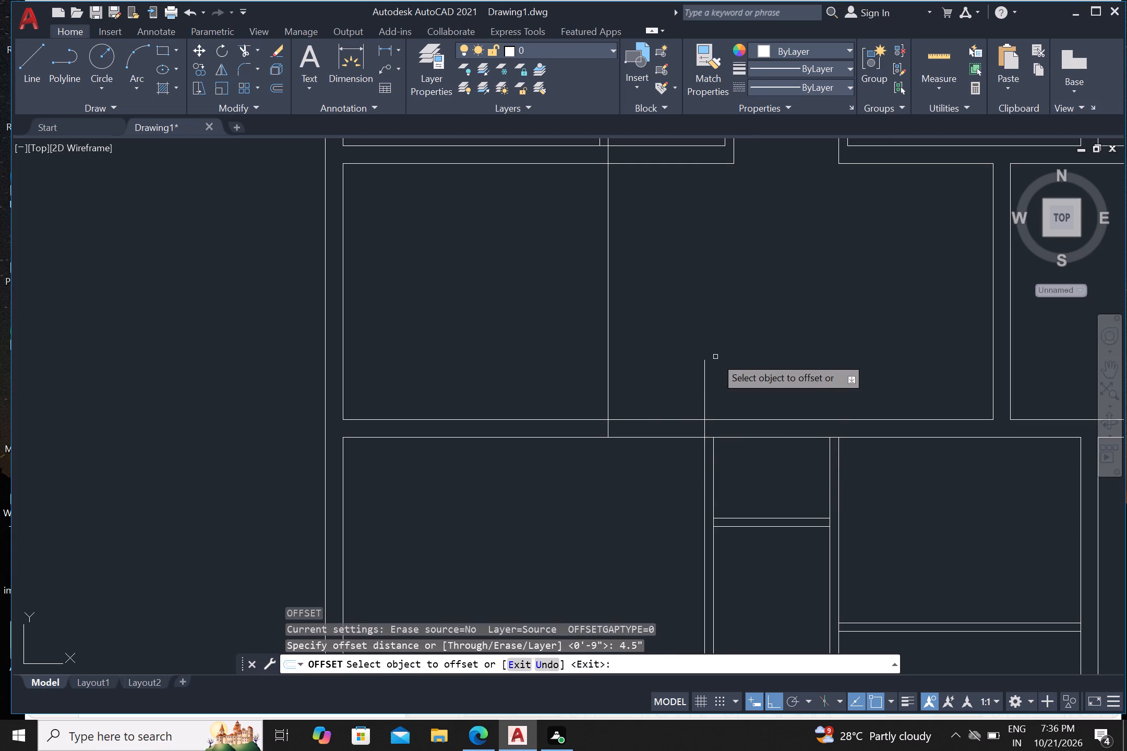
click(702, 388)
drag(665, 411, 659, 425)
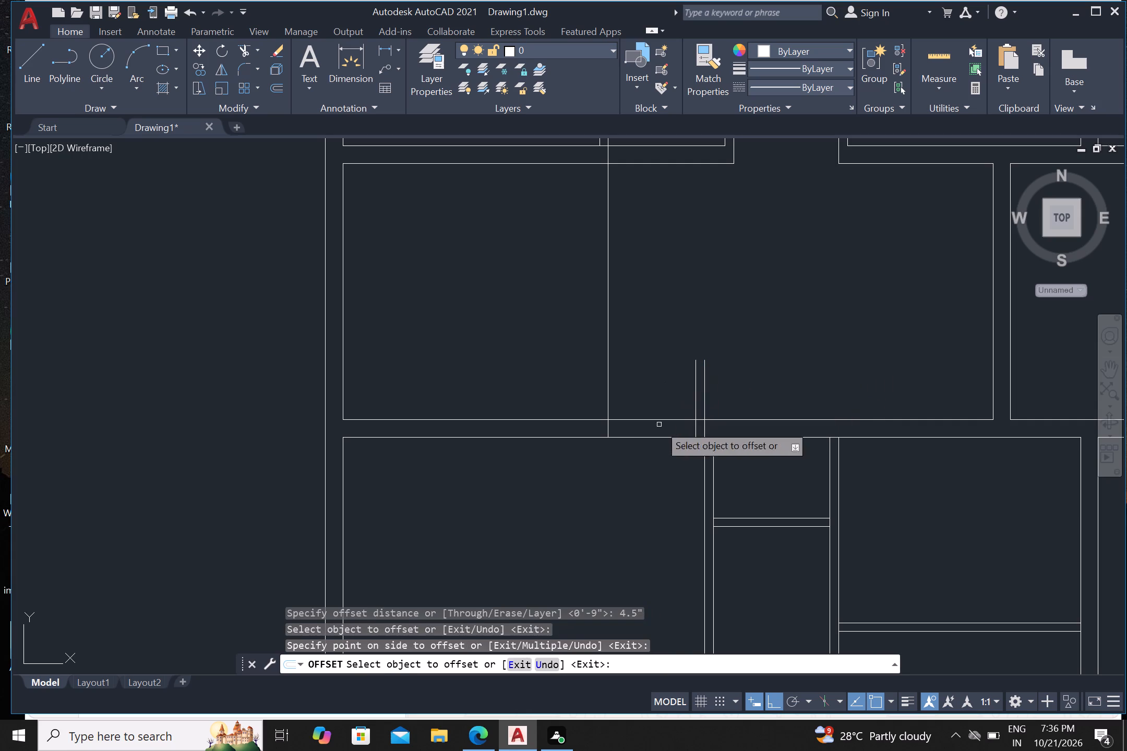
drag(659, 425, 660, 424)
key(Escape)
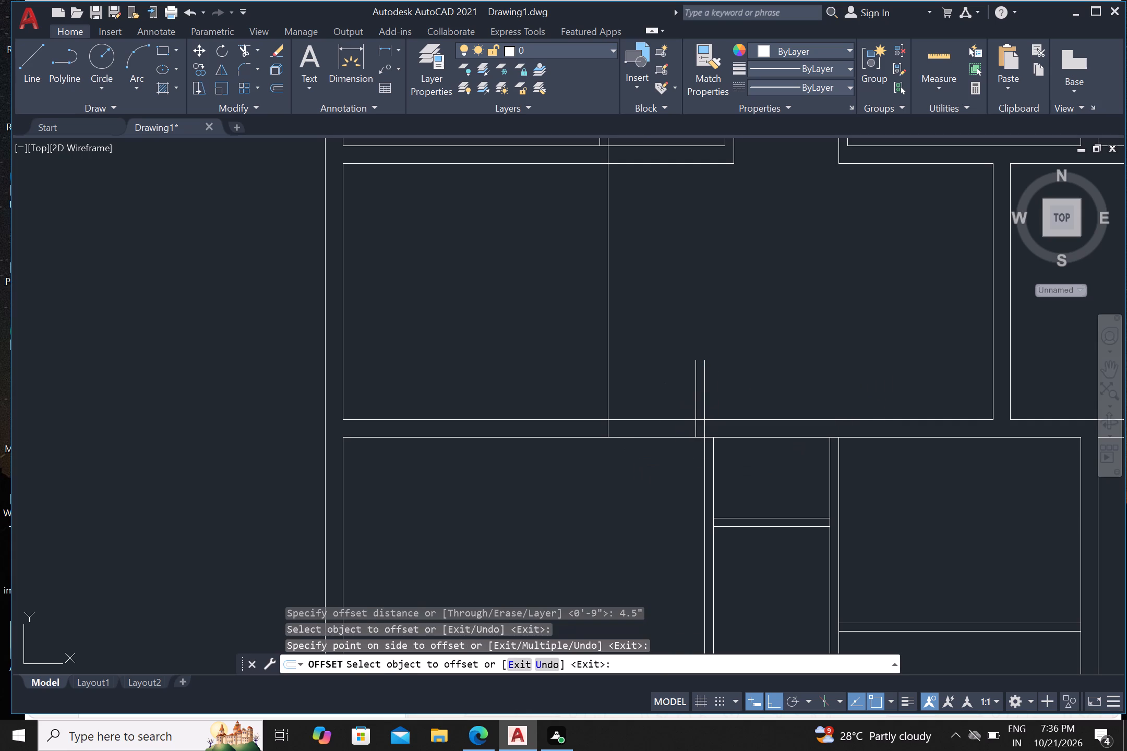
Trim the middle room's lower wall between the long vertical line and the offset line, and clean up the extra segments at the wall end.
text(tr)
key(Return)
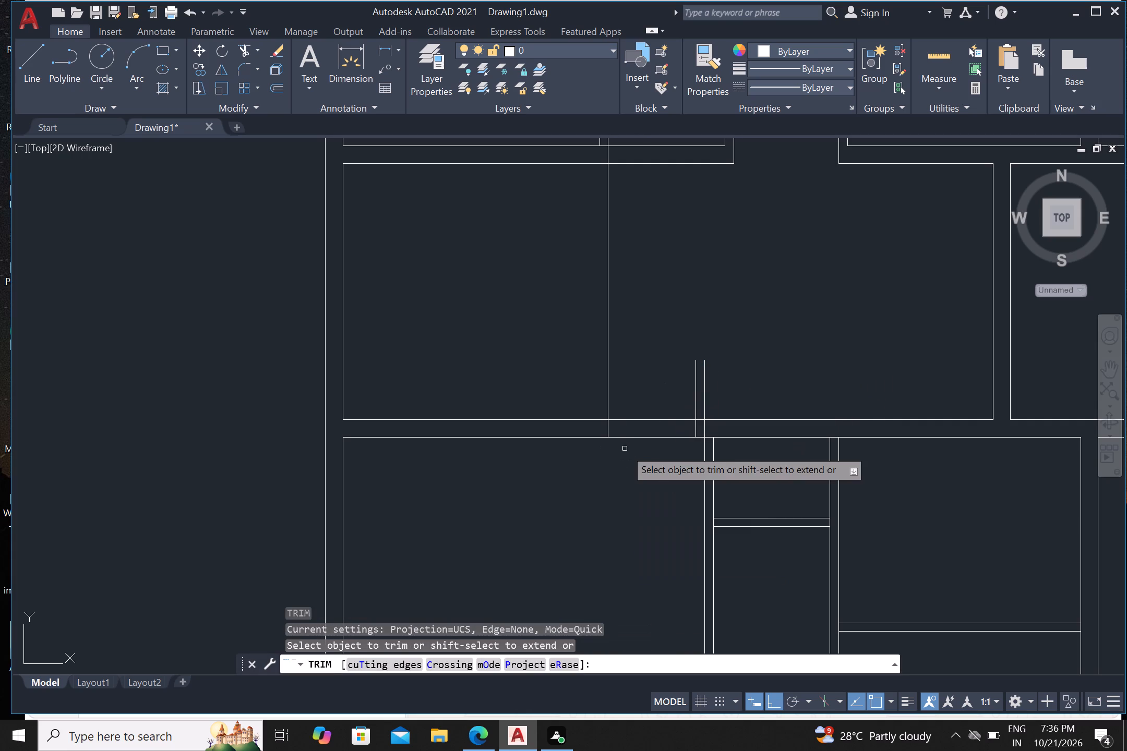
click(669, 462)
click(667, 393)
click(670, 393)
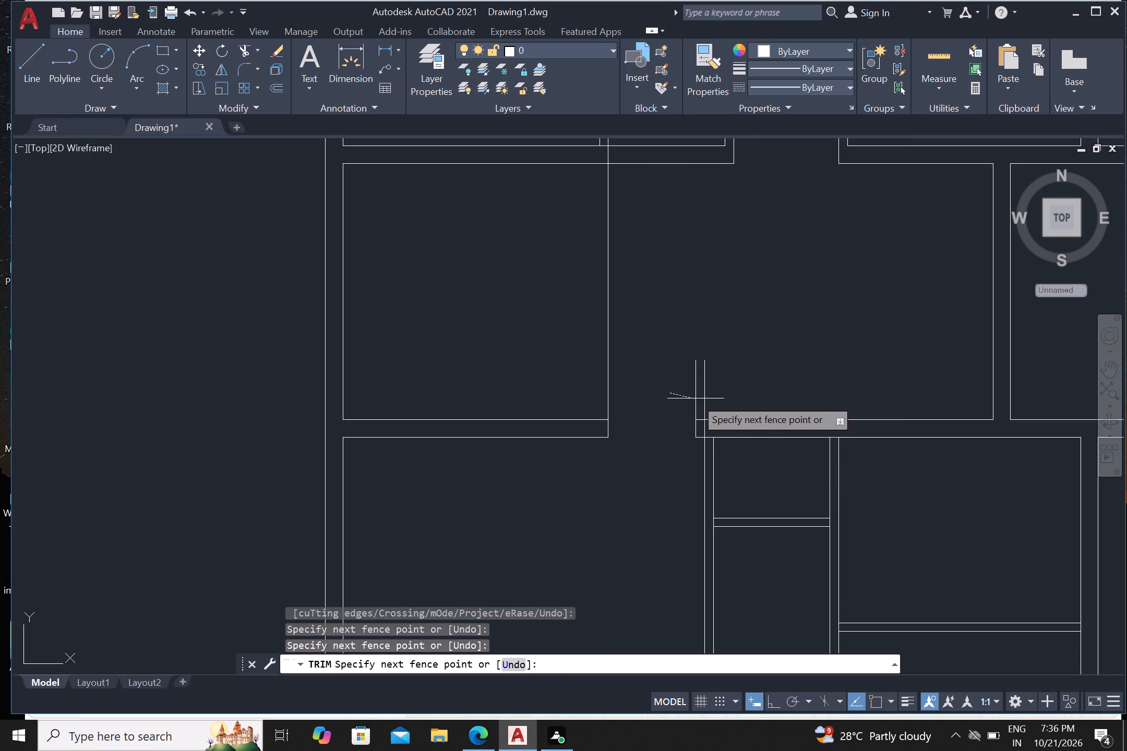
click(744, 394)
click(706, 428)
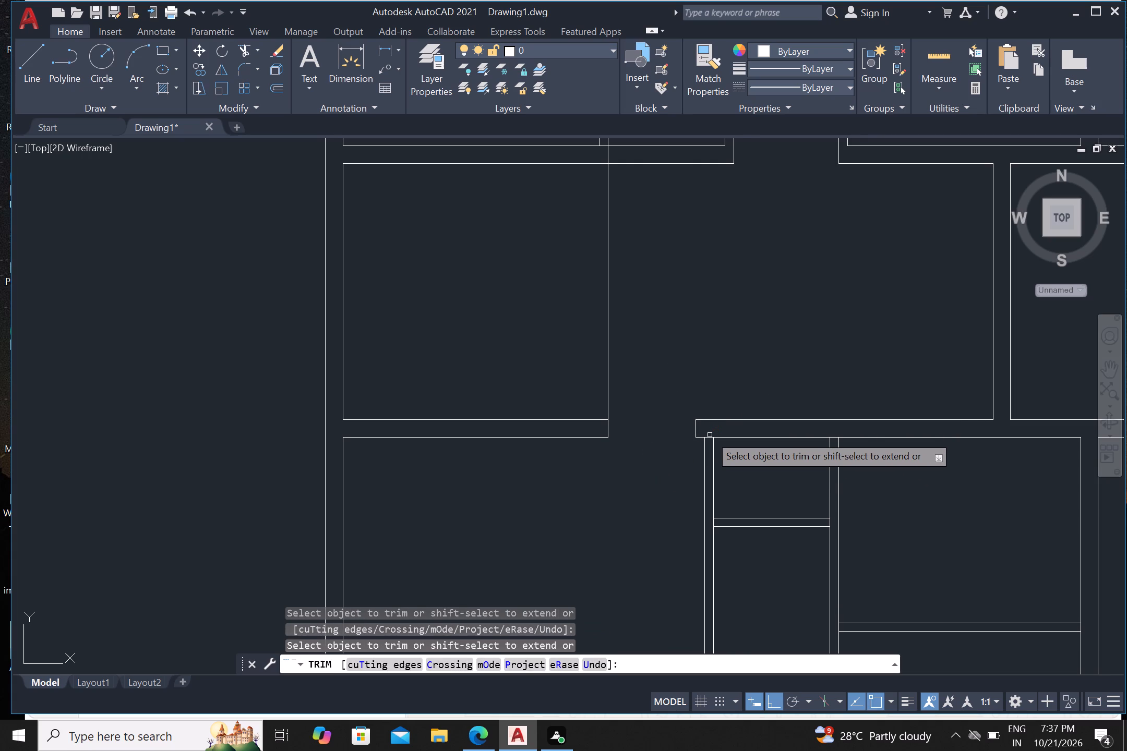
click(710, 435)
click(710, 441)
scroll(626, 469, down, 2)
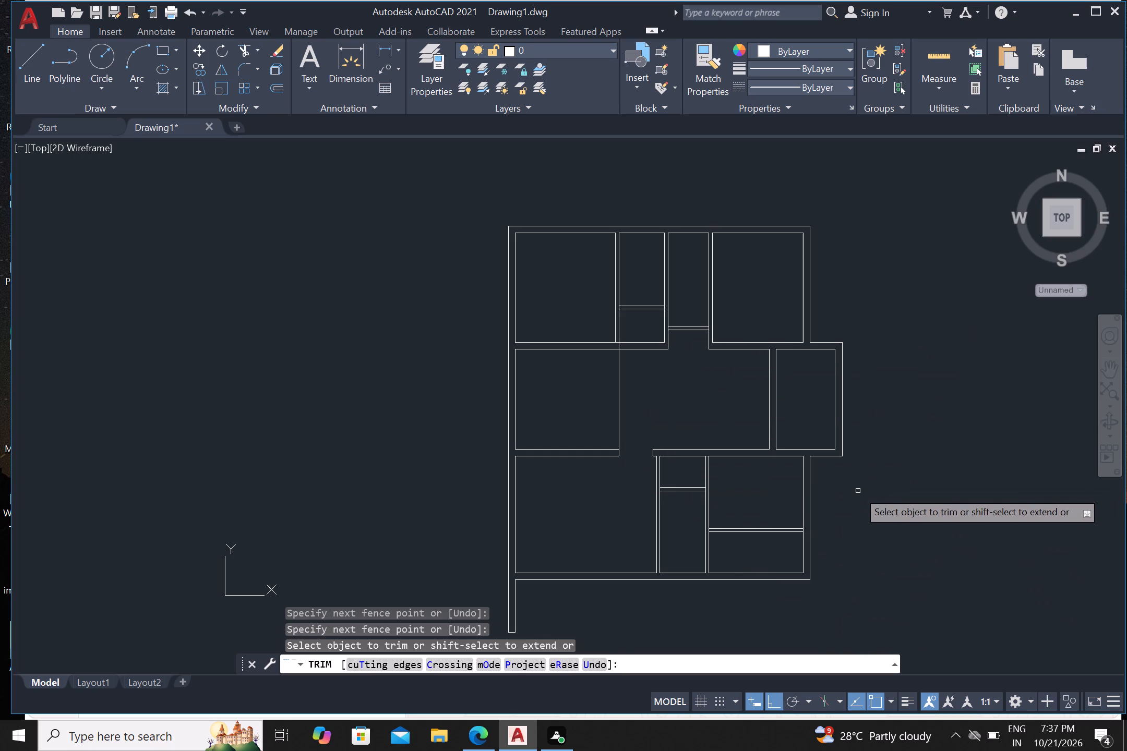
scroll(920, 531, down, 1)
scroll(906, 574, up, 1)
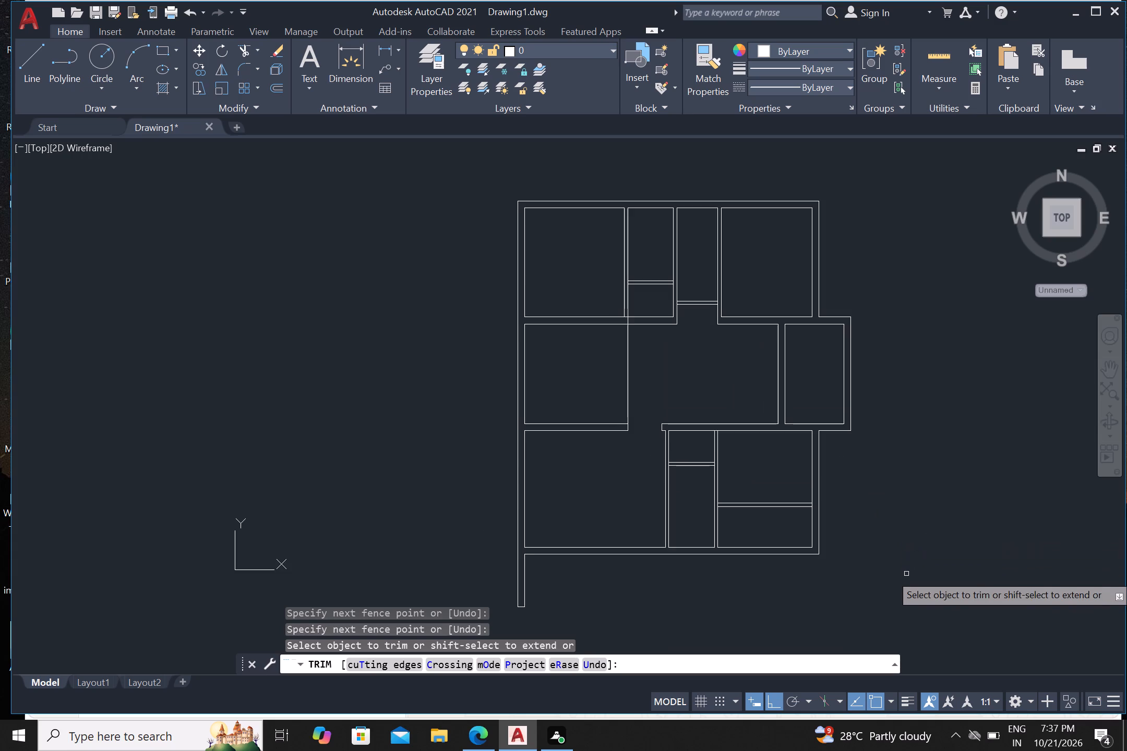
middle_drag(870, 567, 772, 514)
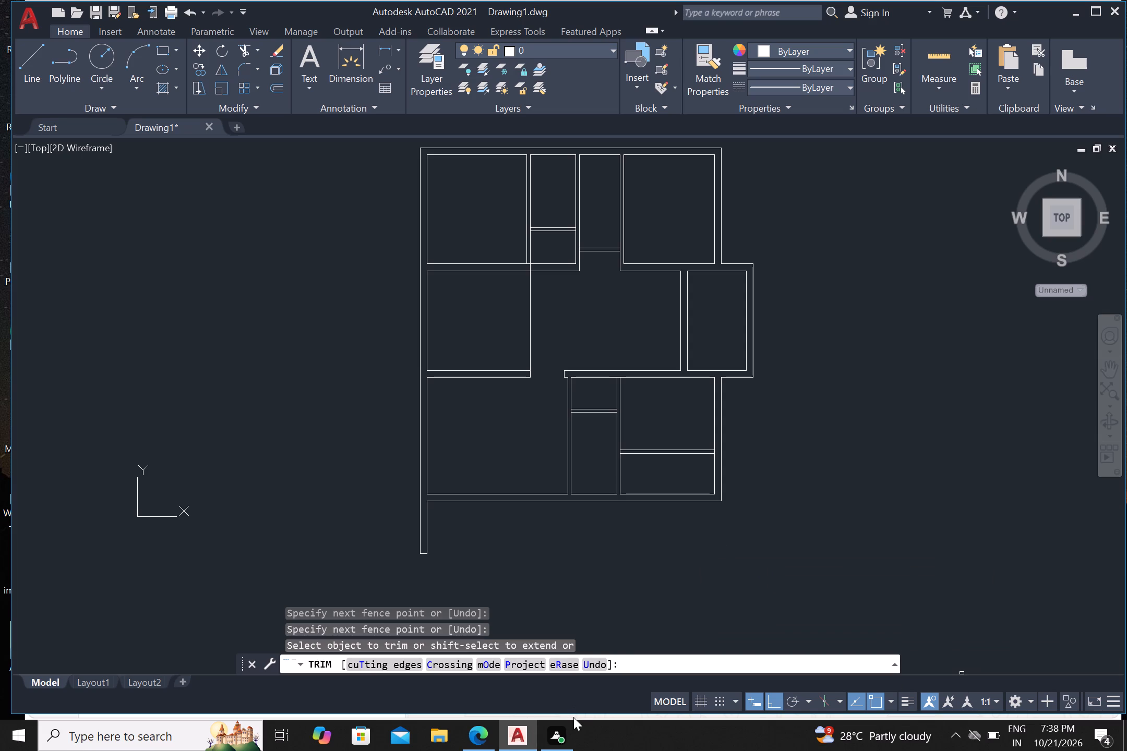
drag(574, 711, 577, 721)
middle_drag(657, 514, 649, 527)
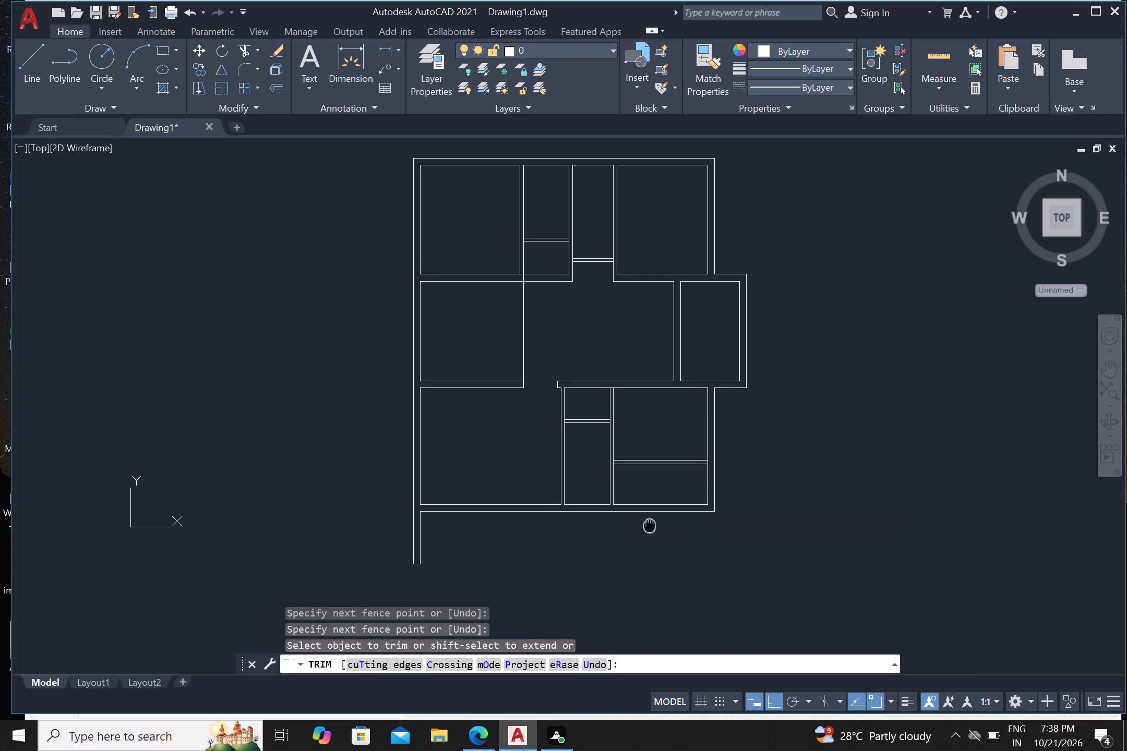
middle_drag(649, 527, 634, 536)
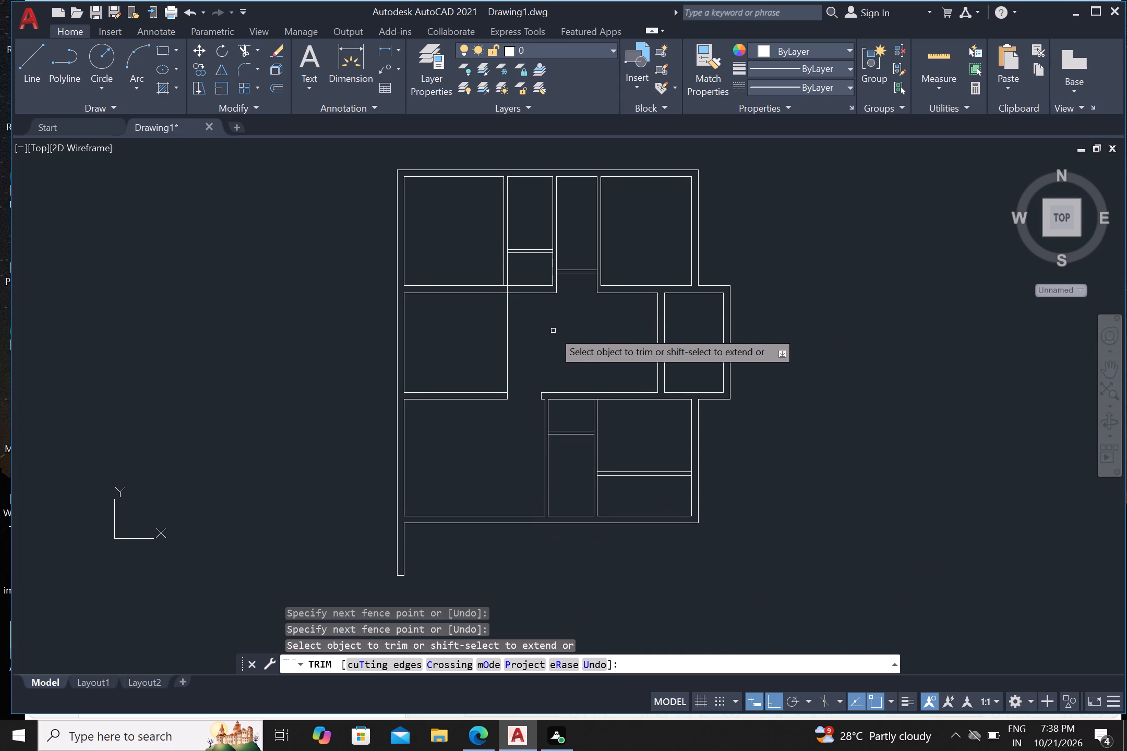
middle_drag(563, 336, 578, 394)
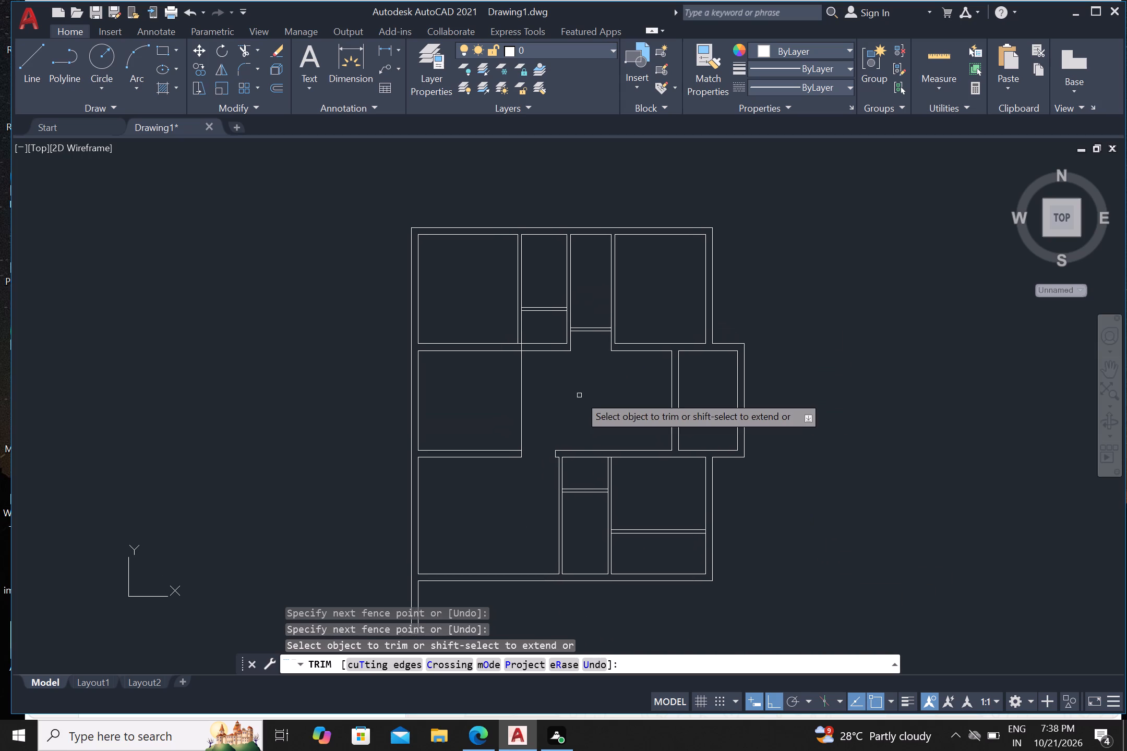
Draw a short vertical line across the middle room's upper wall, near the right end of the small upper room's bottom edge.
scroll(553, 361, up, 1)
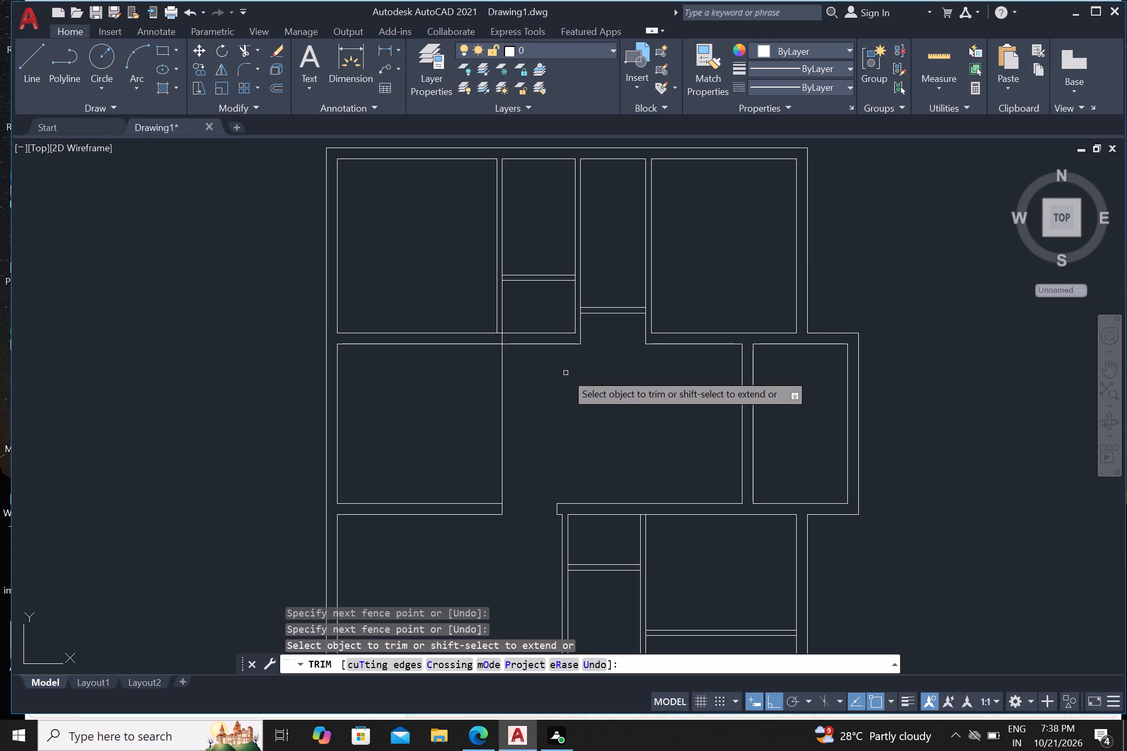
key(Escape)
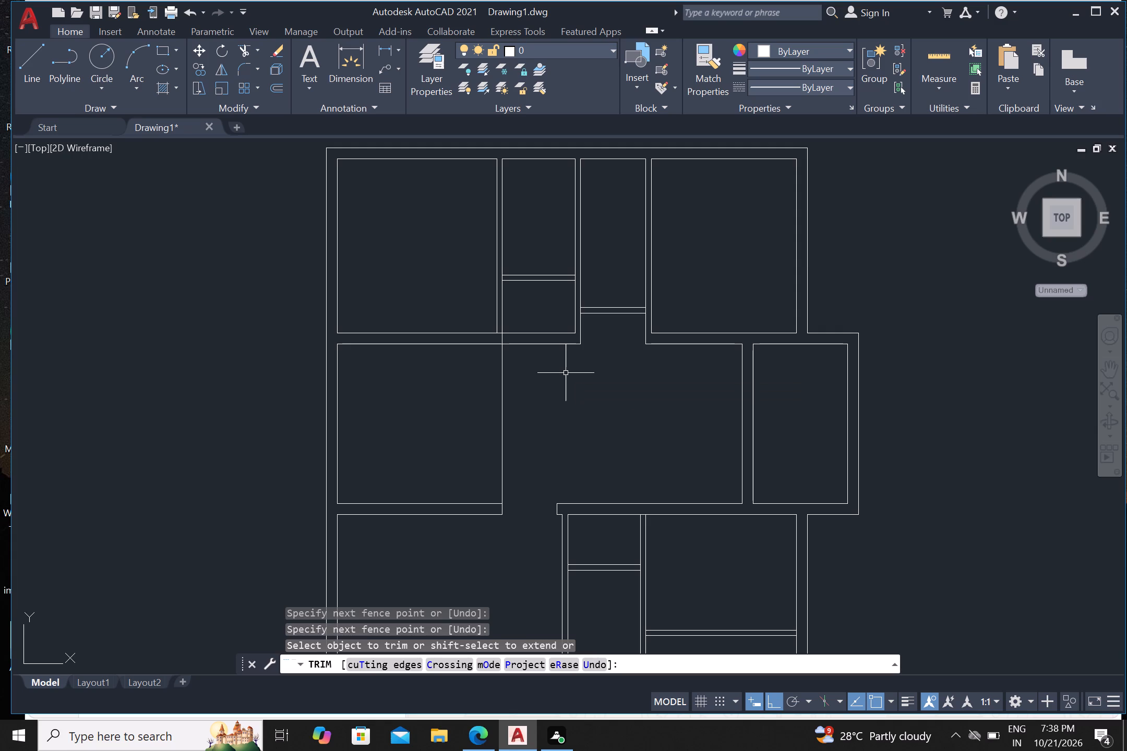
key(l)
key(Return)
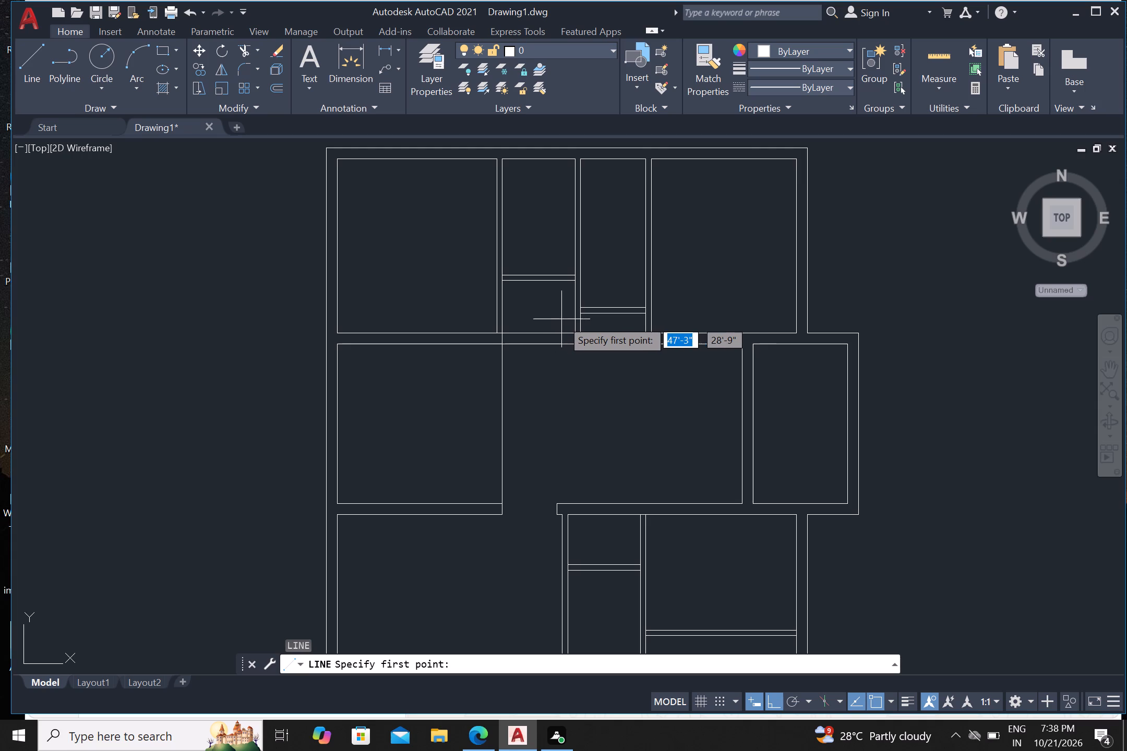
click(561, 319)
click(558, 368)
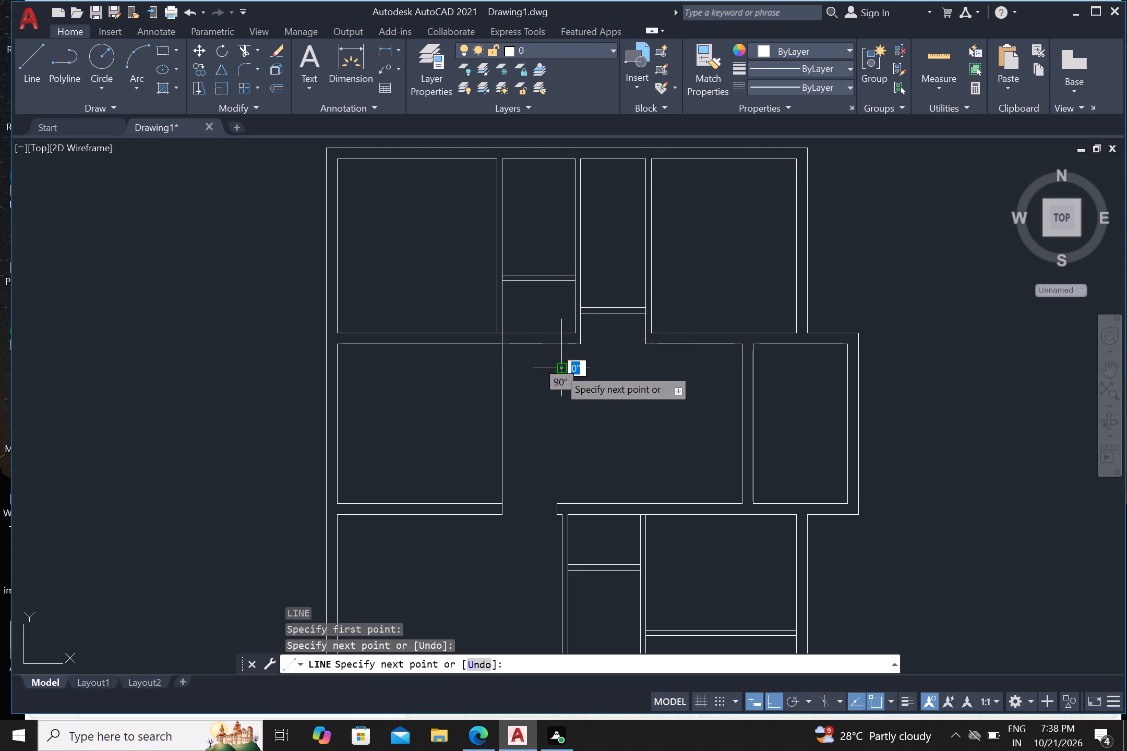
key(Escape)
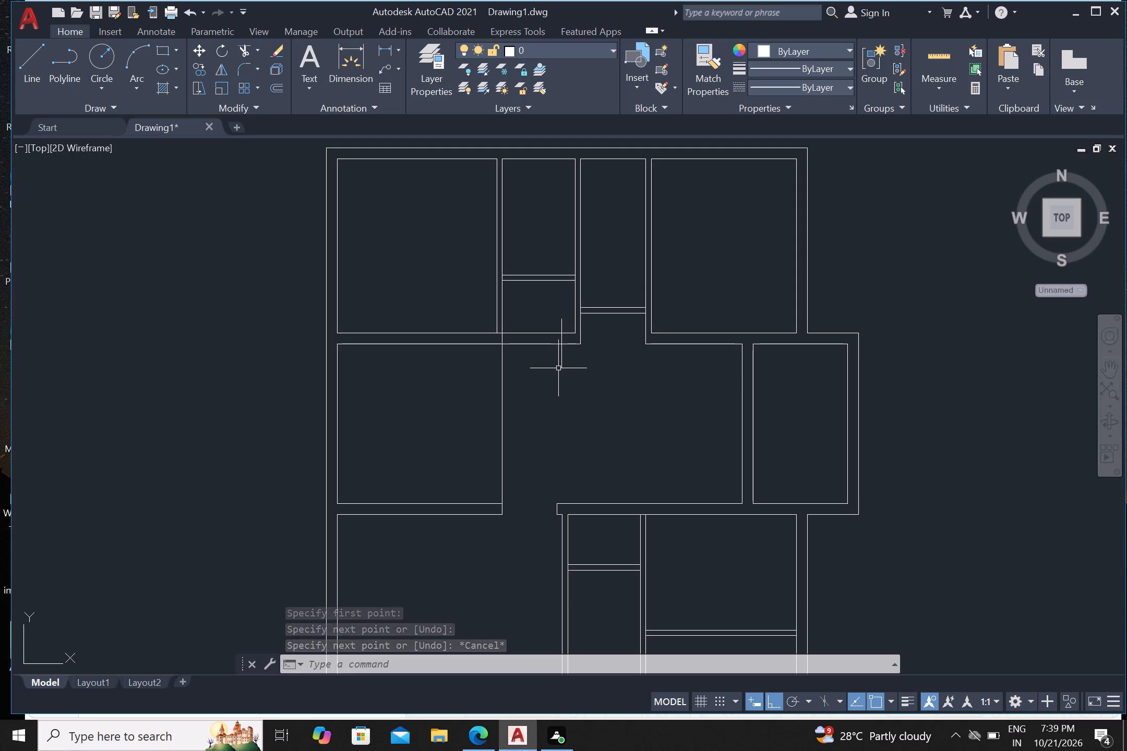
Trim the middle room's upper wall below the small upper room to form an opening, removing the short line's overhangs and the long vertical across the middle room.
text(tr)
key(Return)
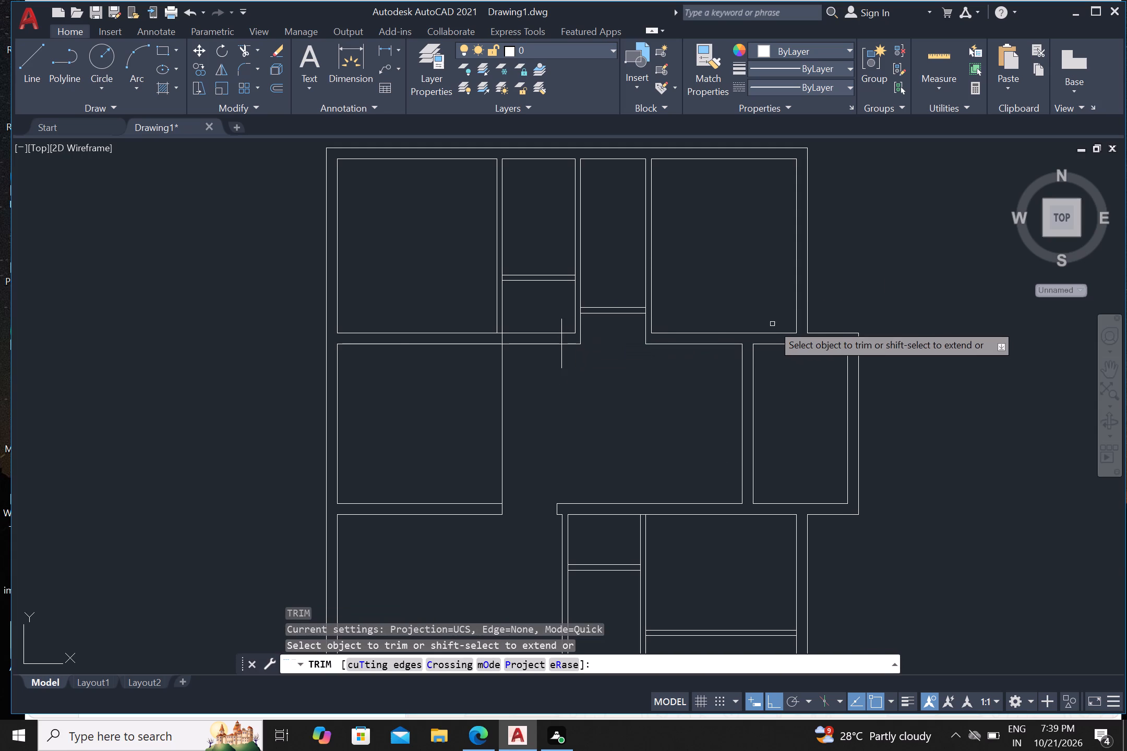
click(527, 323)
drag(530, 368, 532, 363)
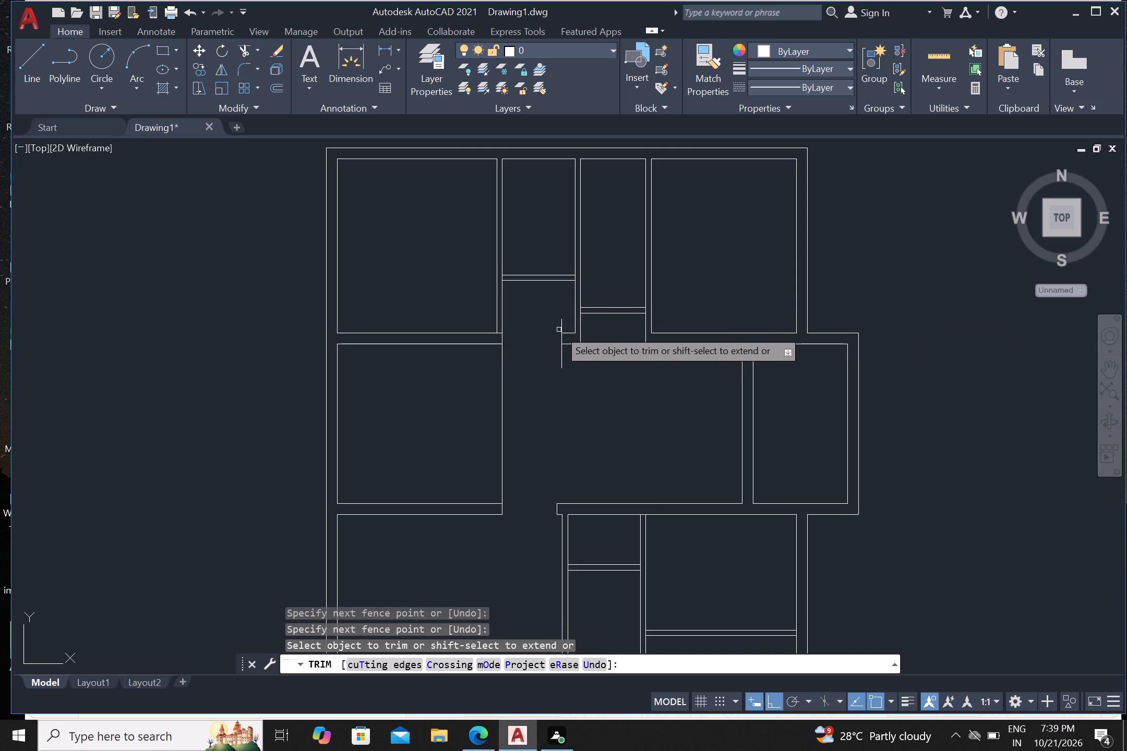
click(562, 322)
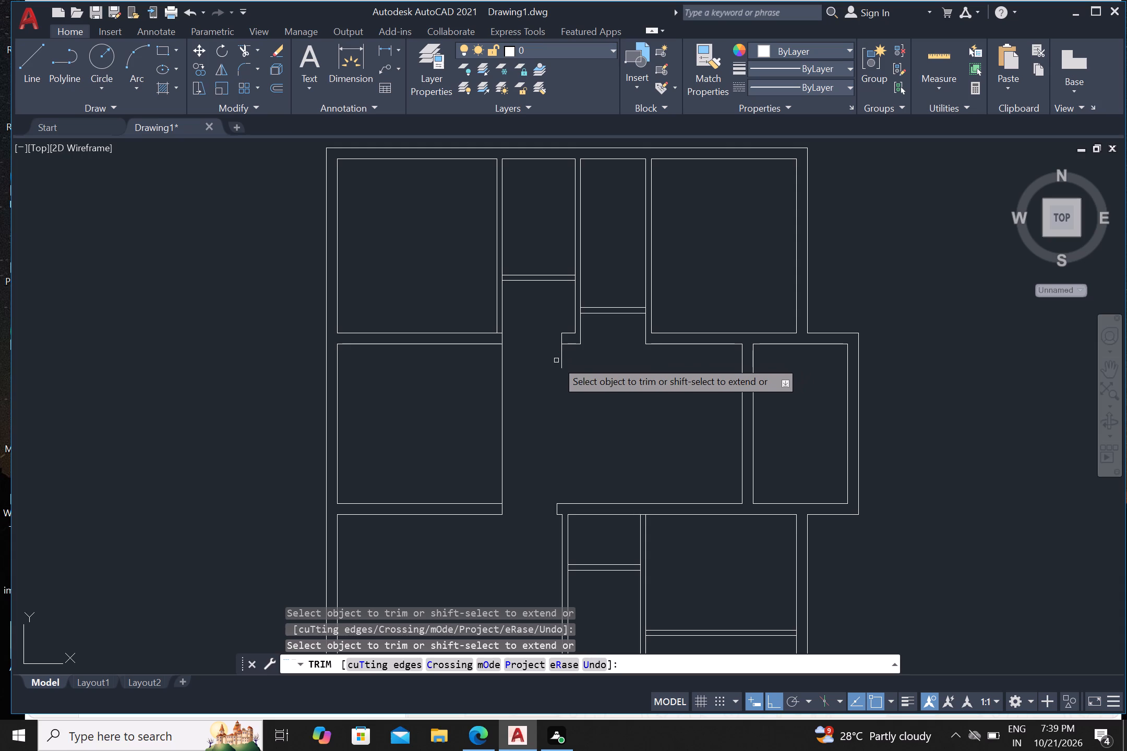
click(562, 360)
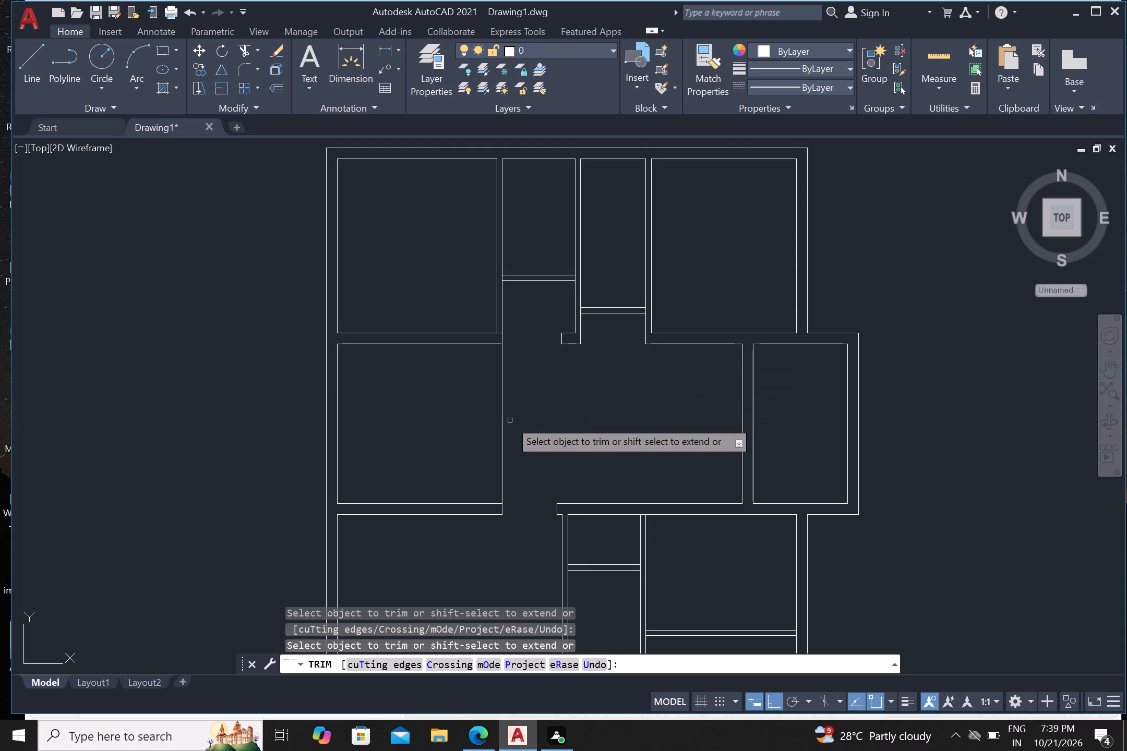
click(504, 423)
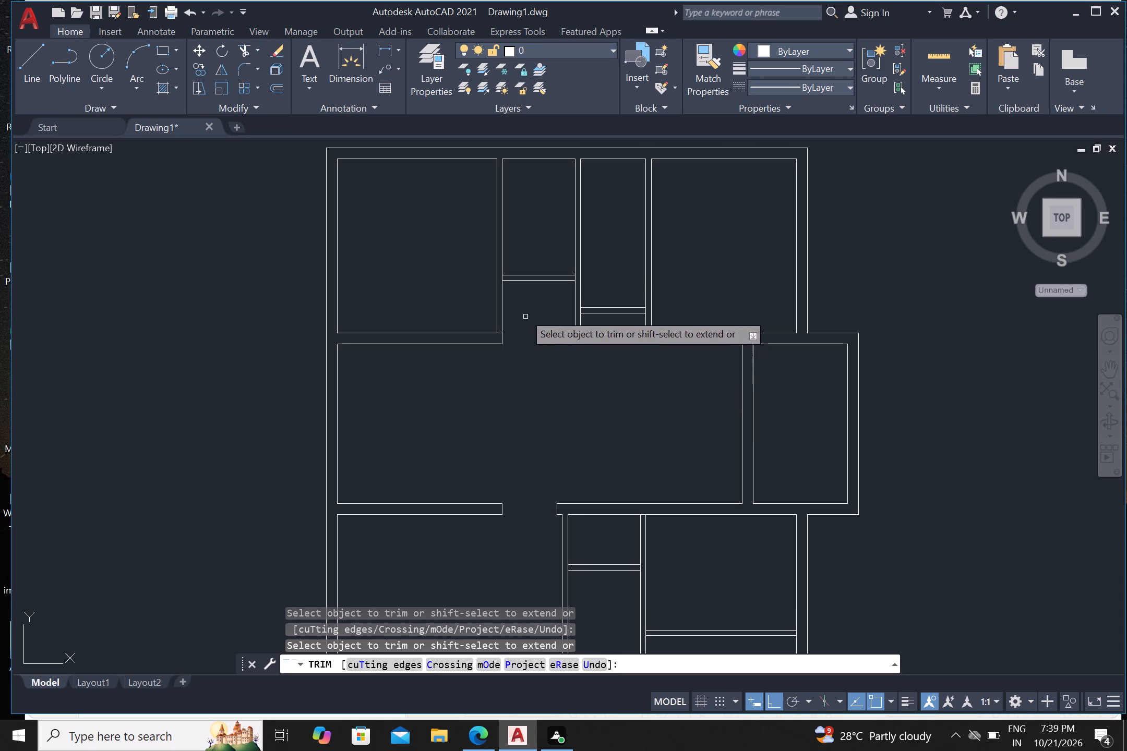
Trim the right line of the upper-left room's right wall between the small upper room's lower wall and the middle room's upper wall.
scroll(509, 282, up, 1)
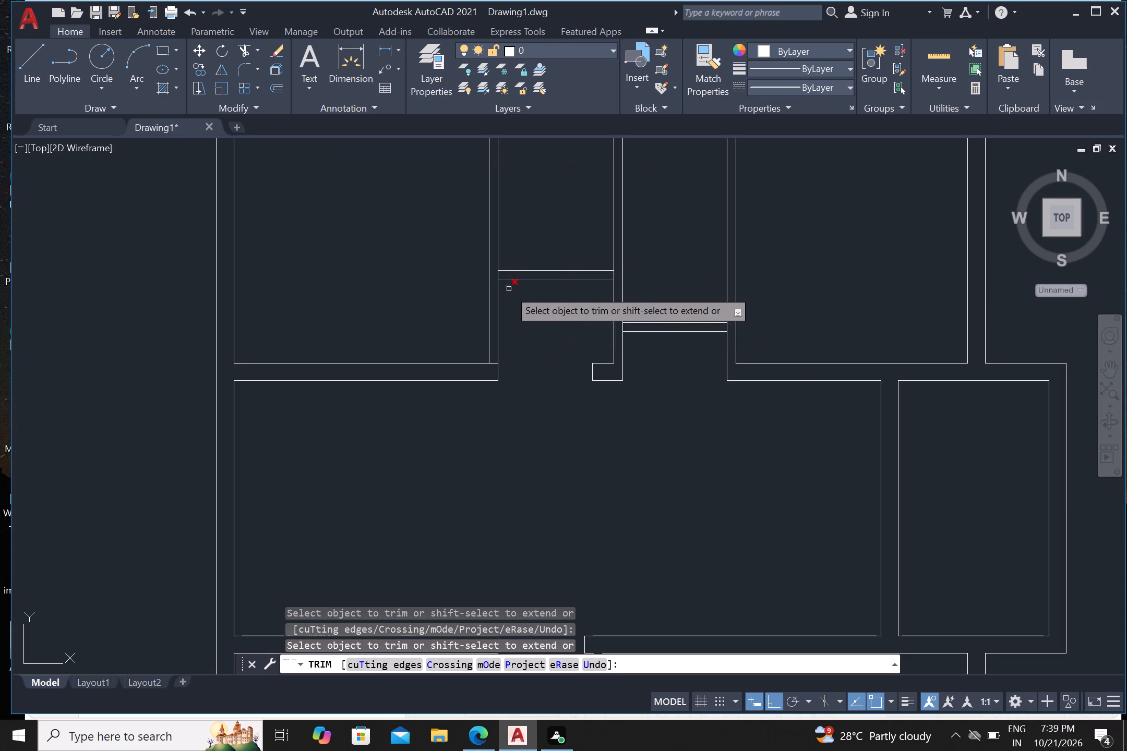
click(524, 321)
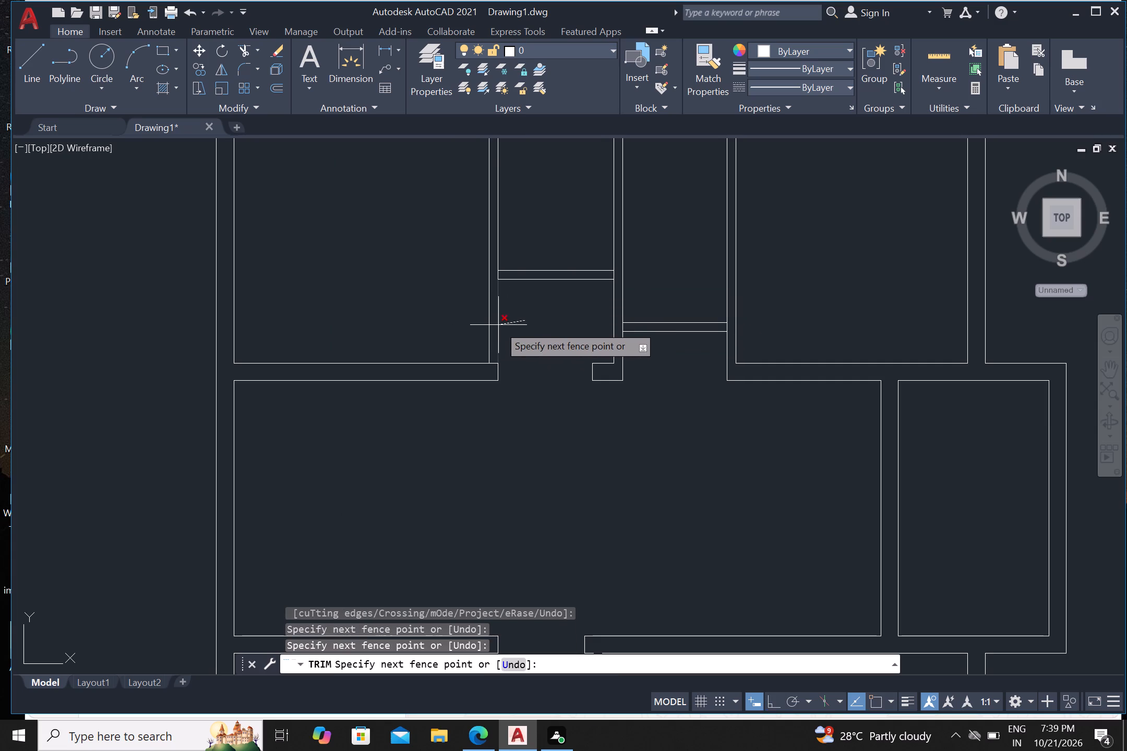
click(494, 321)
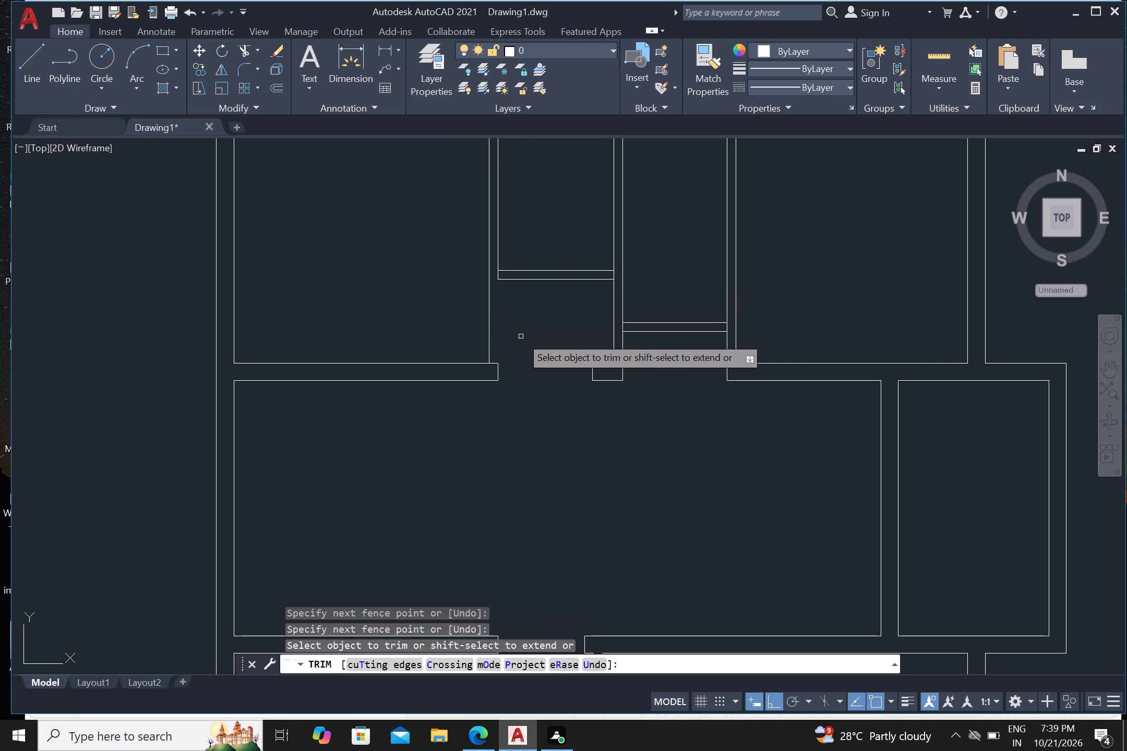
key(Escape)
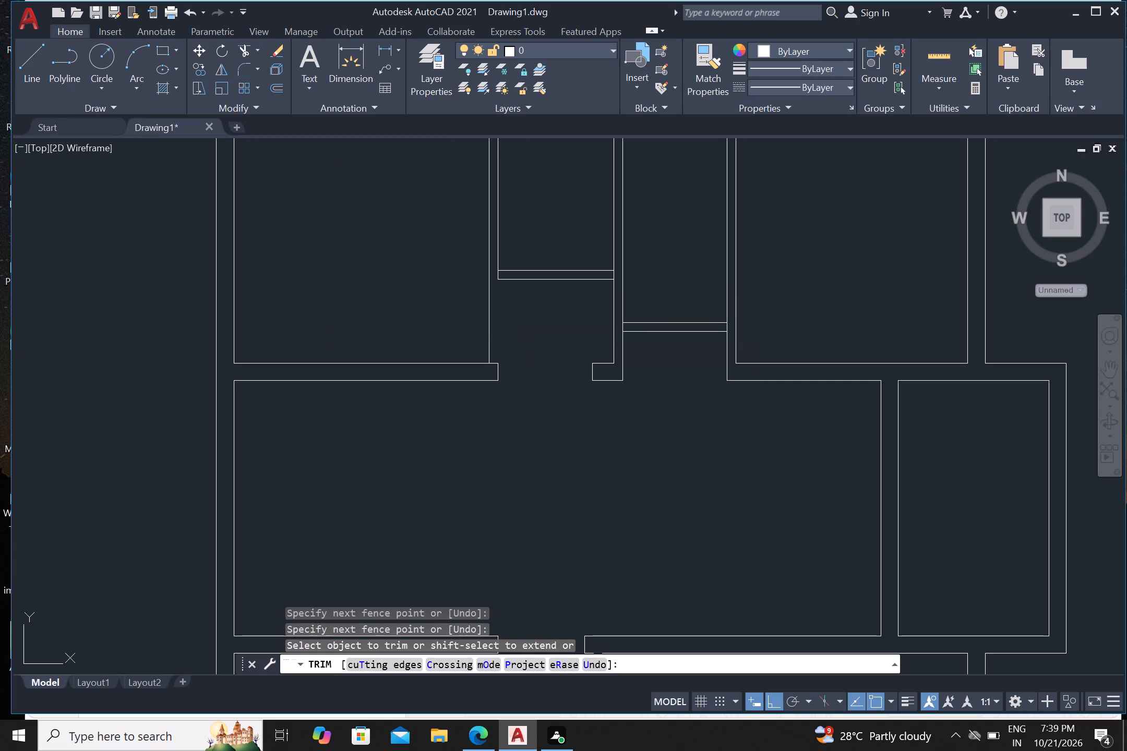
Draw a horizontal line leftward from the small upper room's lower-left outer corner, across the upper-left room's right wall.
key(l)
key(Return)
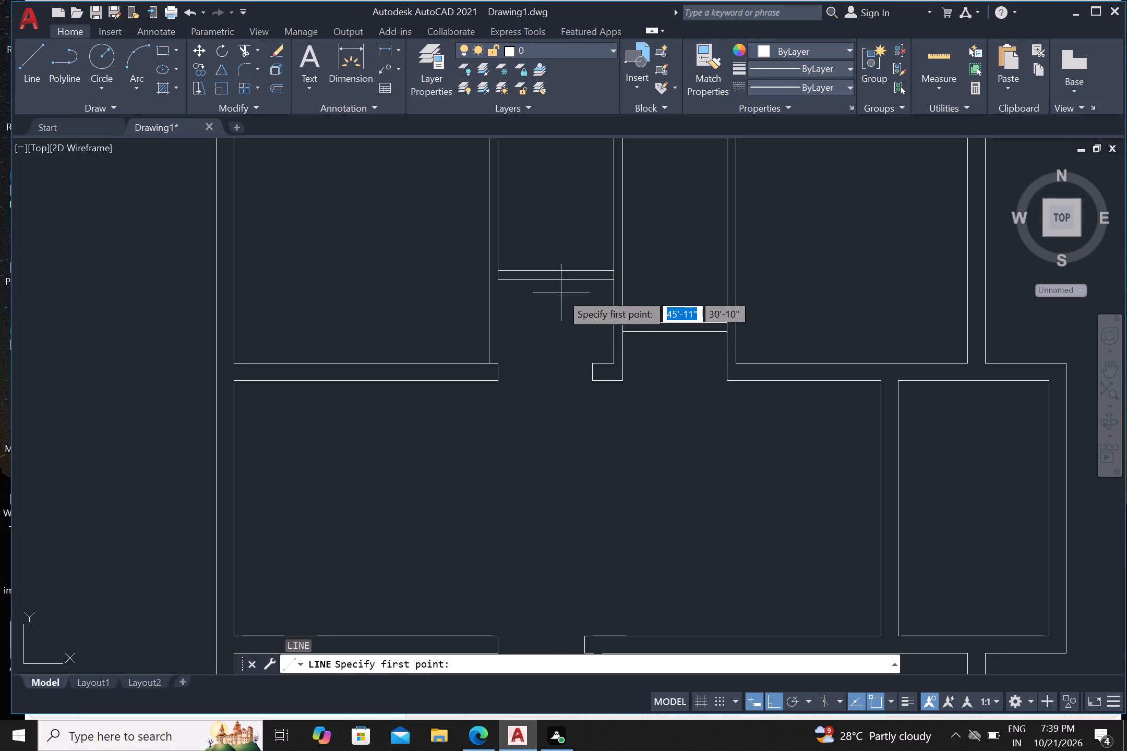
drag(497, 281, 483, 283)
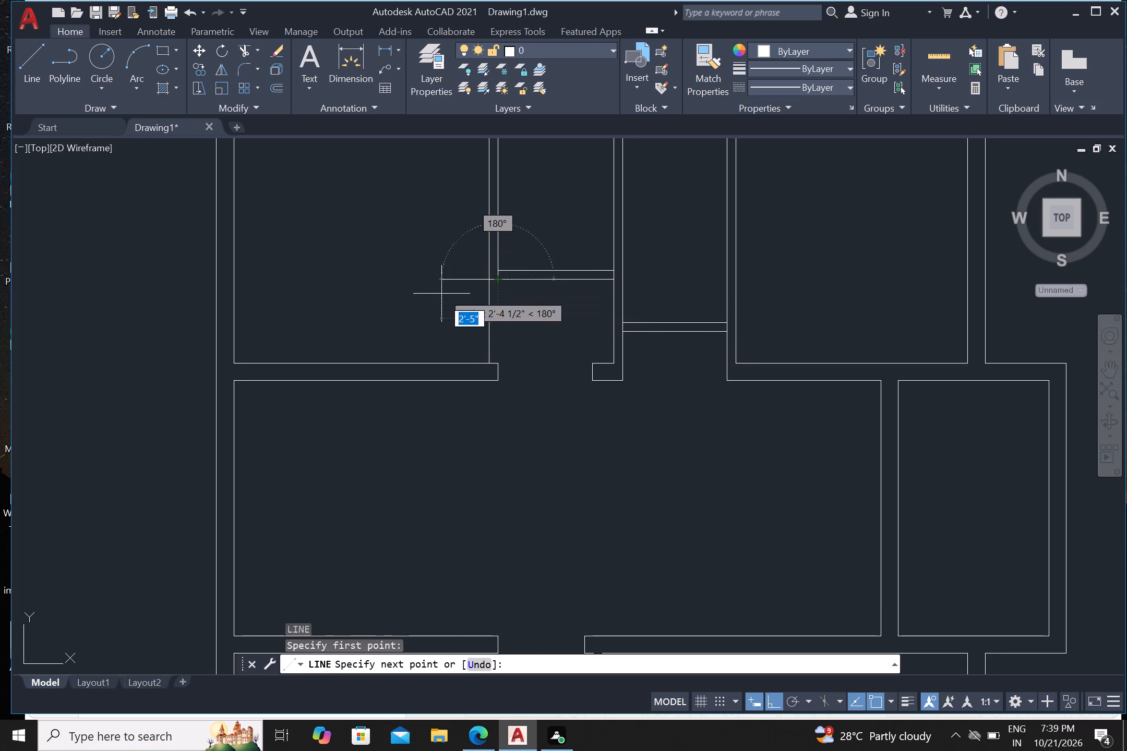
click(441, 294)
key(Escape)
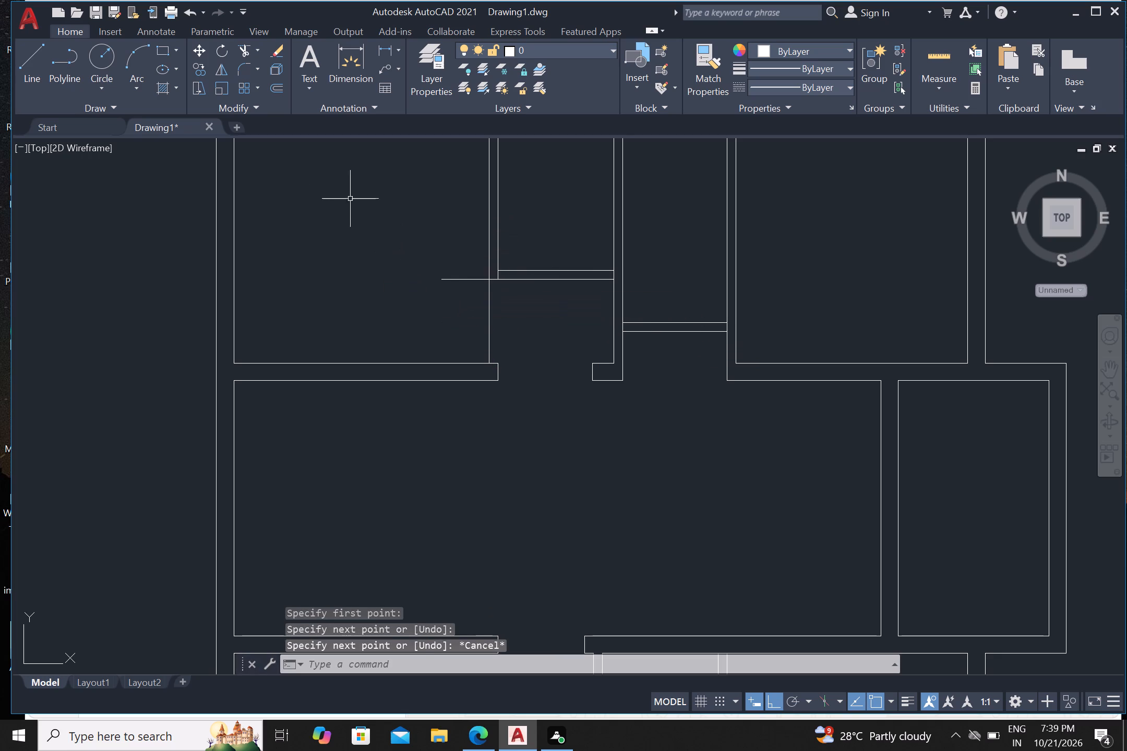
Trim the remaining wall line below the small upper room, the new line's overhang, and the crossing segments at both ends of its lower wall.
text(tr)
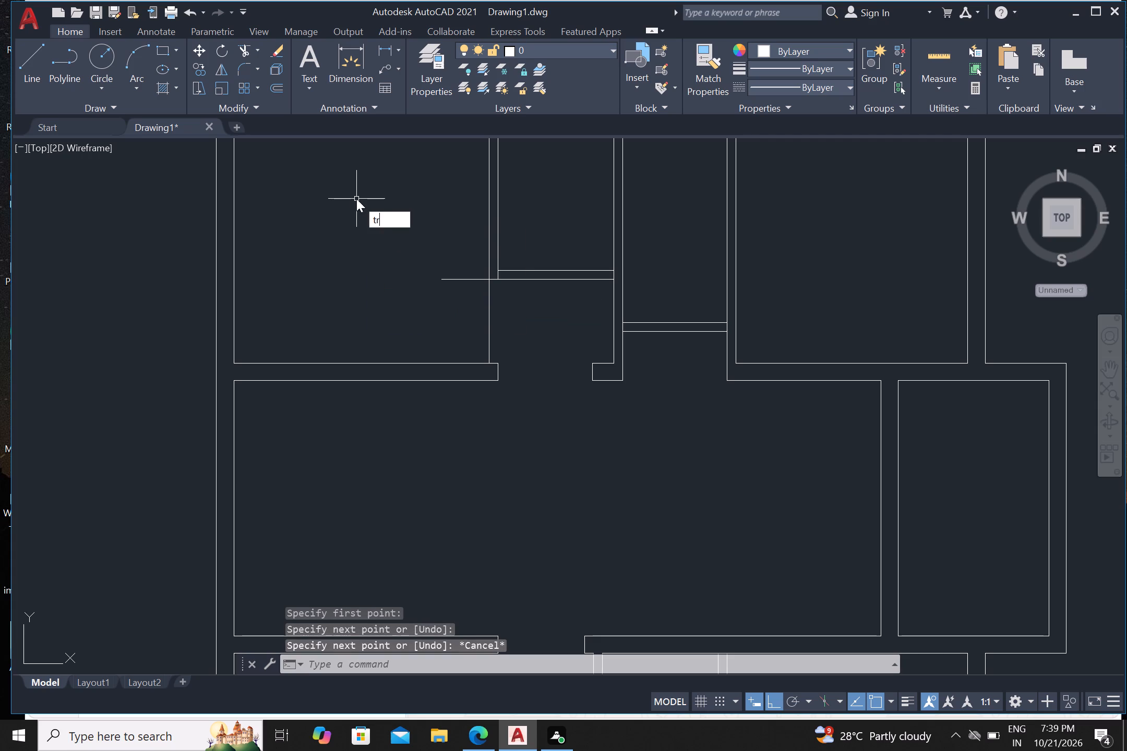
key(Return)
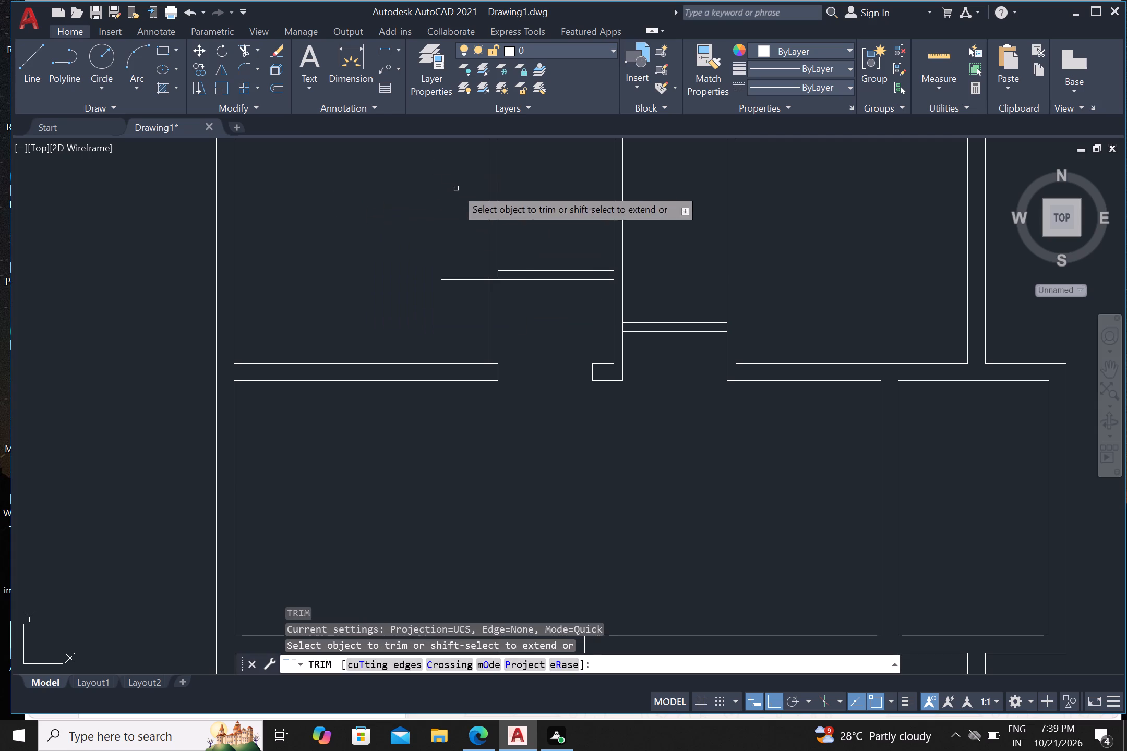
click(445, 251)
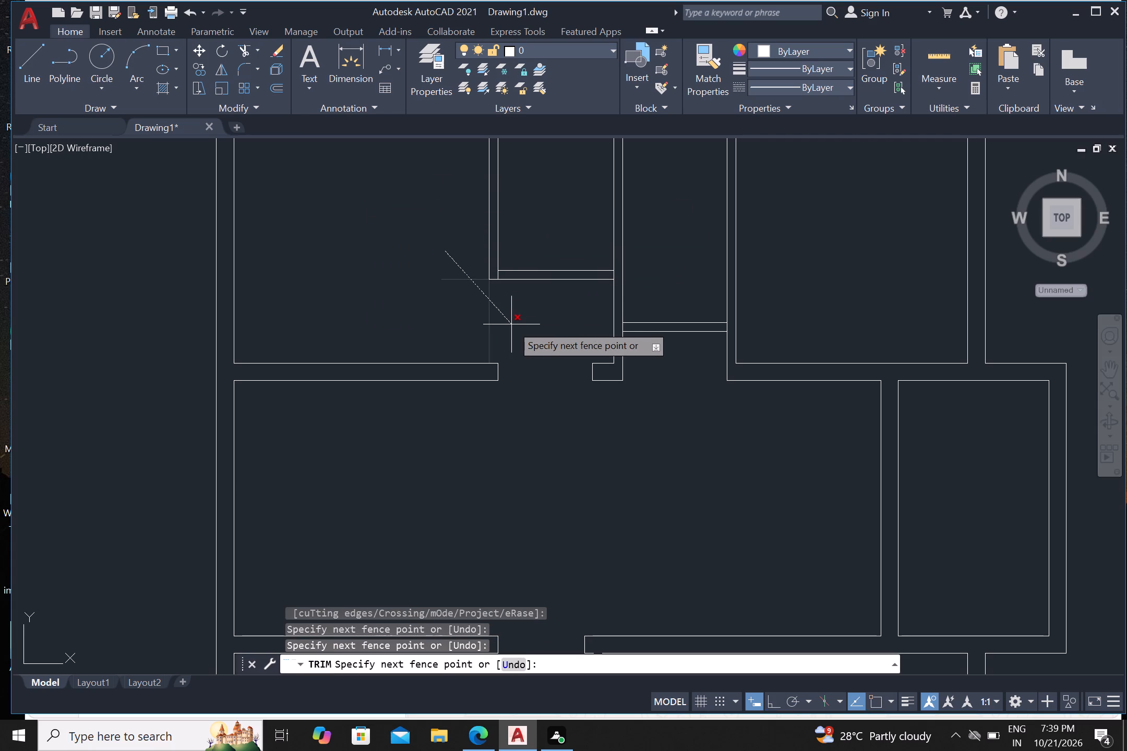
drag(511, 324, 506, 323)
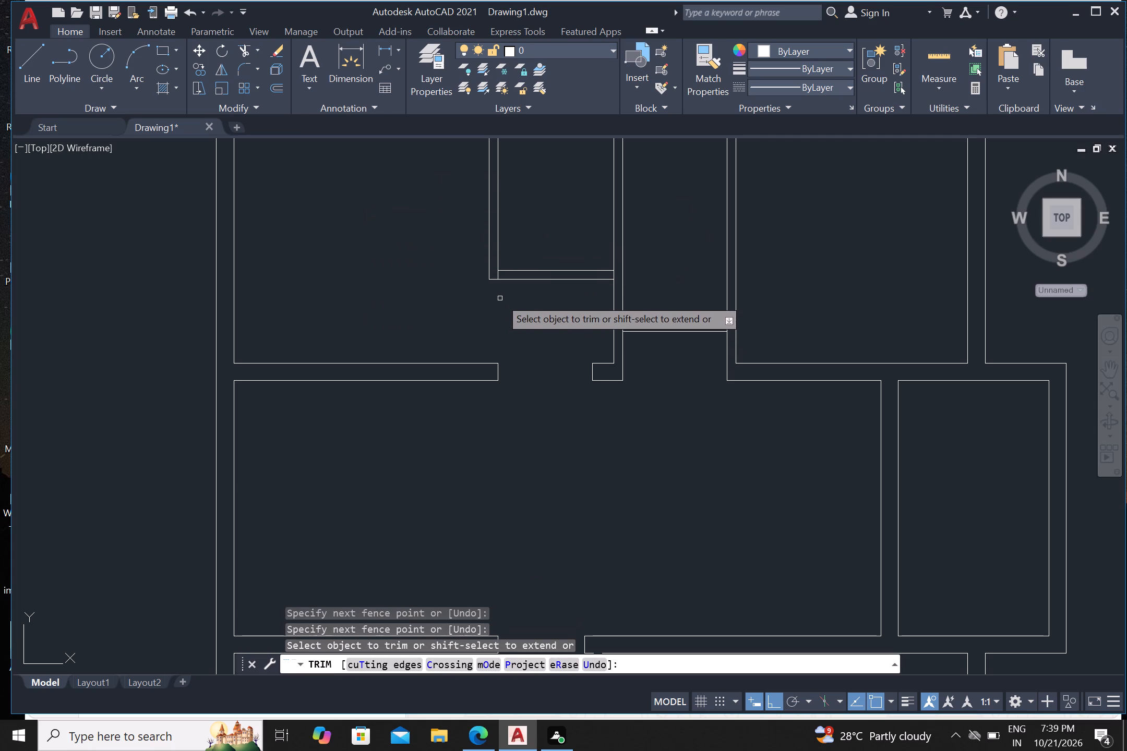
scroll(503, 287, up, 2)
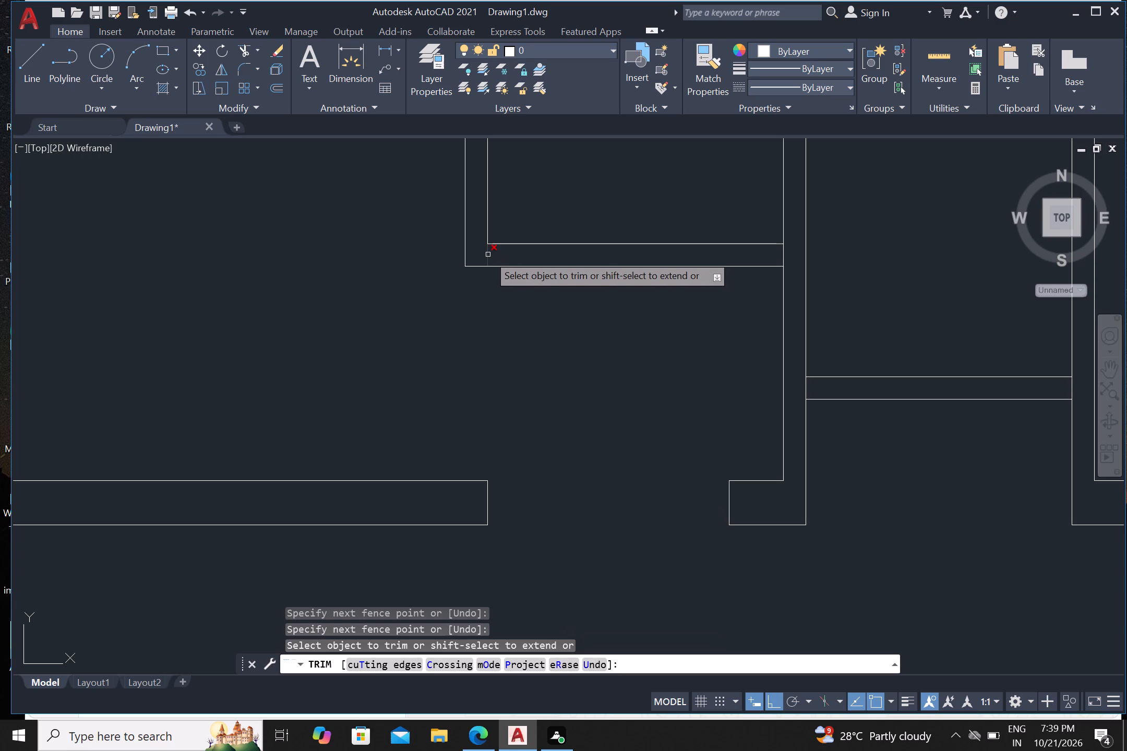
click(488, 255)
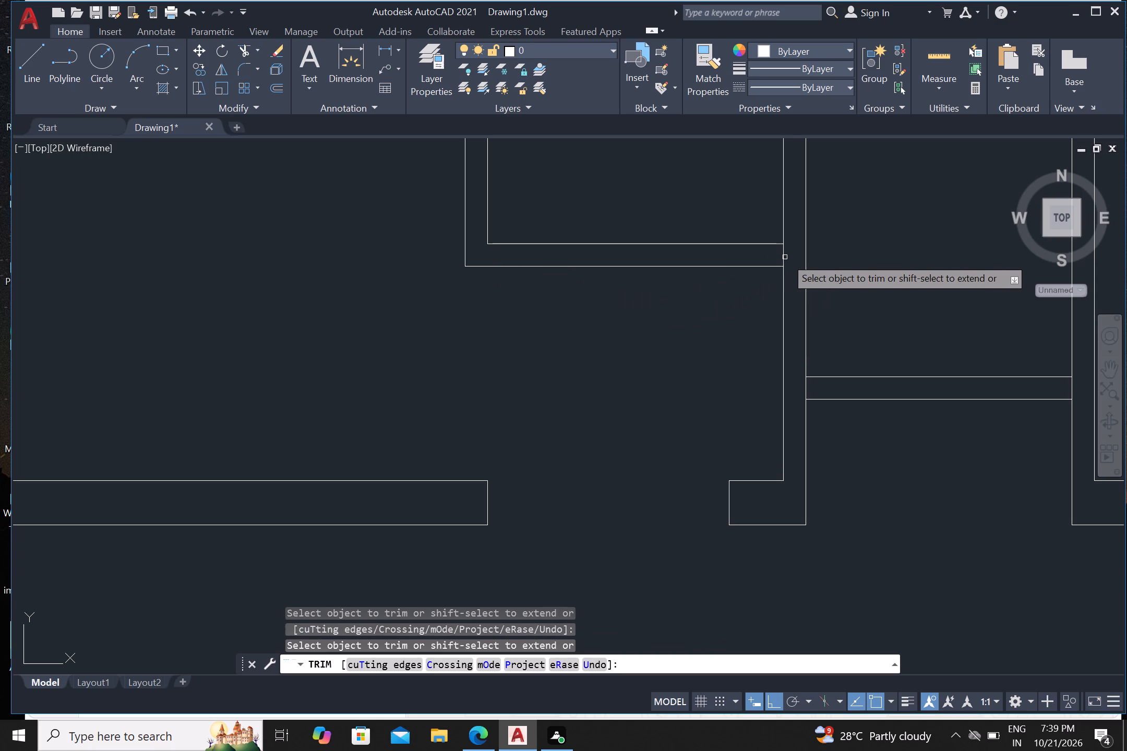
click(785, 257)
Trim the crossing segments at both ends of the lower wall of the narrow upper room beside it.
scroll(762, 259, down, 2)
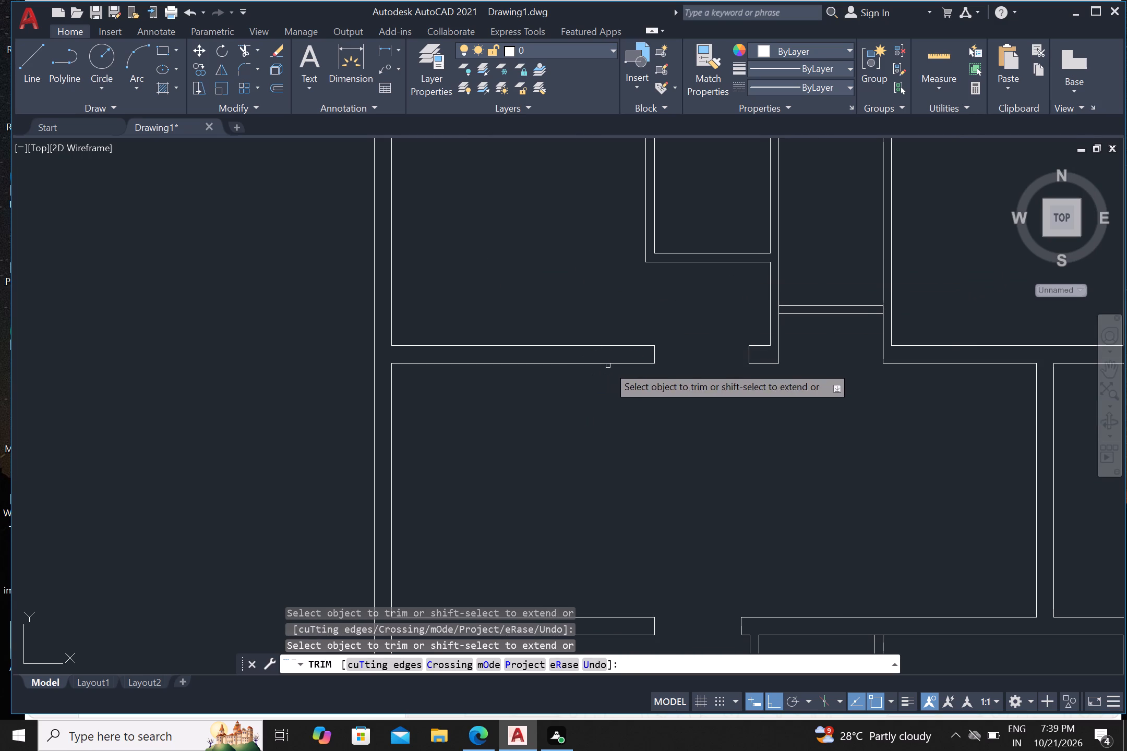
scroll(700, 380, down, 1)
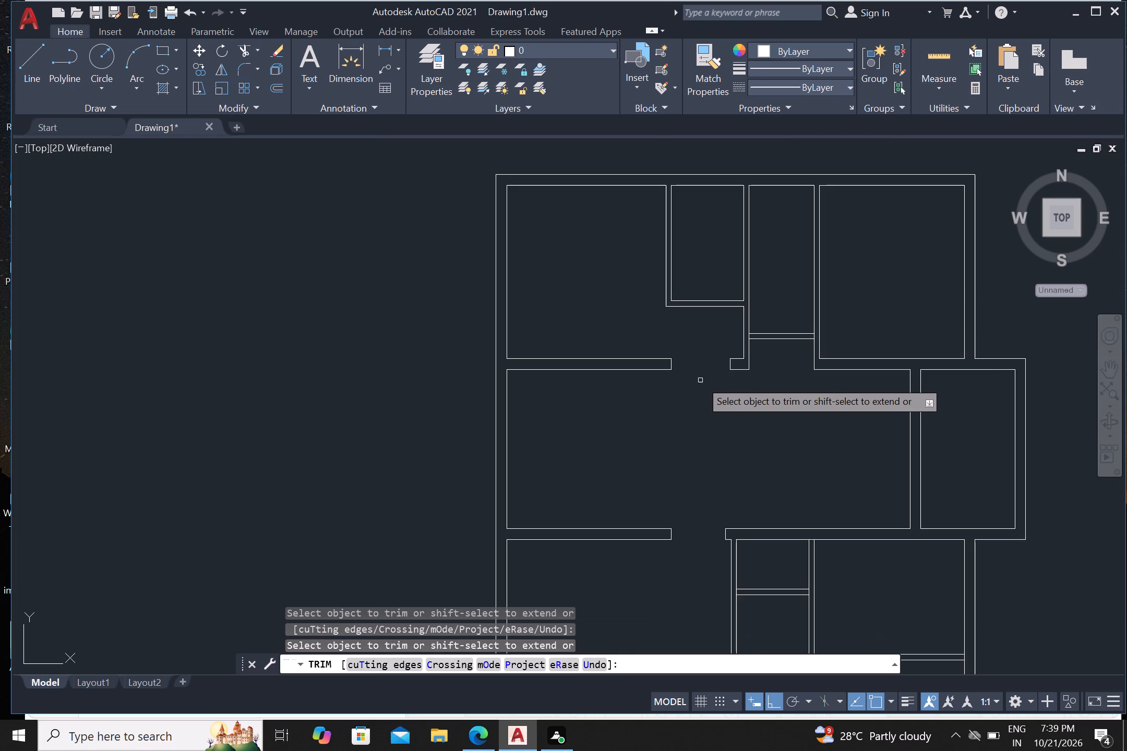
scroll(754, 322, up, 2)
scroll(739, 361, up, 2)
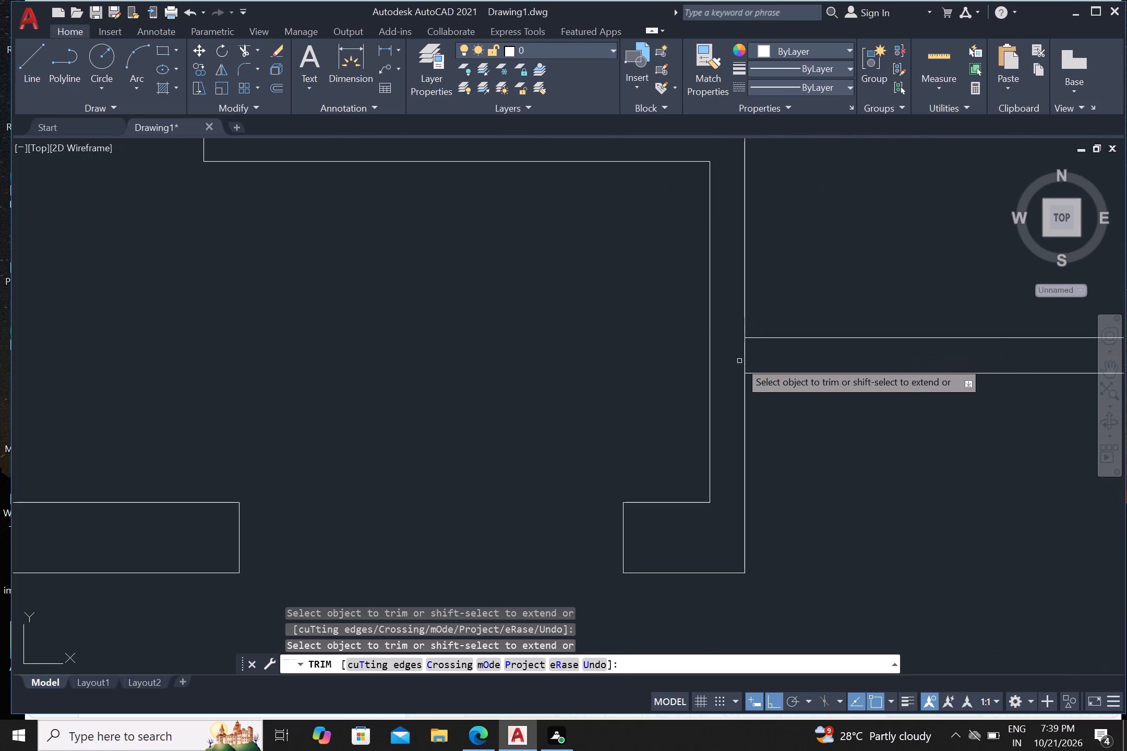
drag(742, 361, 749, 357)
click(757, 353)
scroll(757, 353, down, 3)
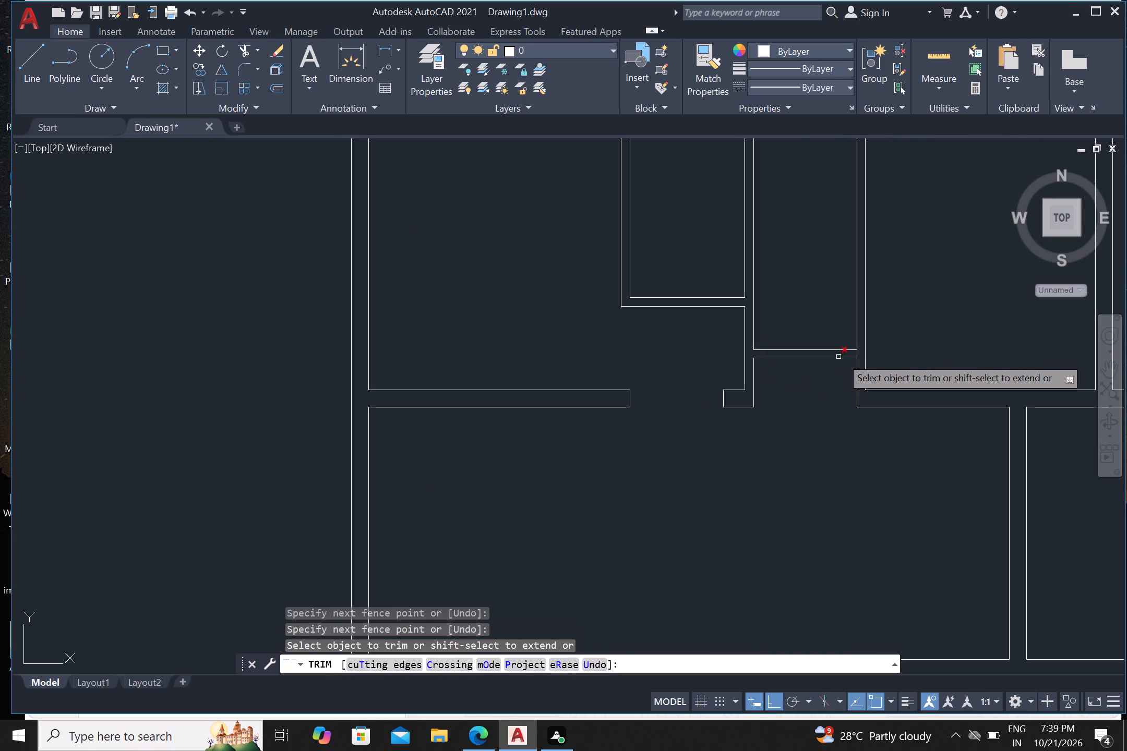
scroll(845, 349, up, 2)
click(864, 367)
click(887, 367)
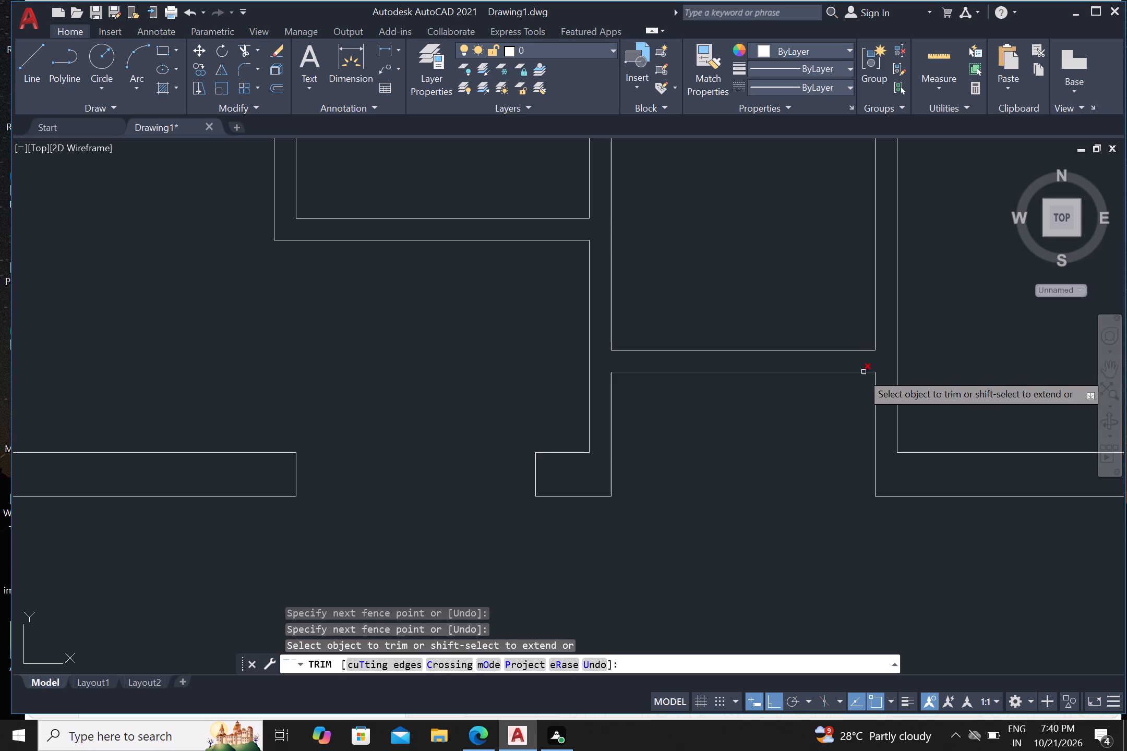
scroll(854, 378, down, 2)
scroll(722, 462, down, 1)
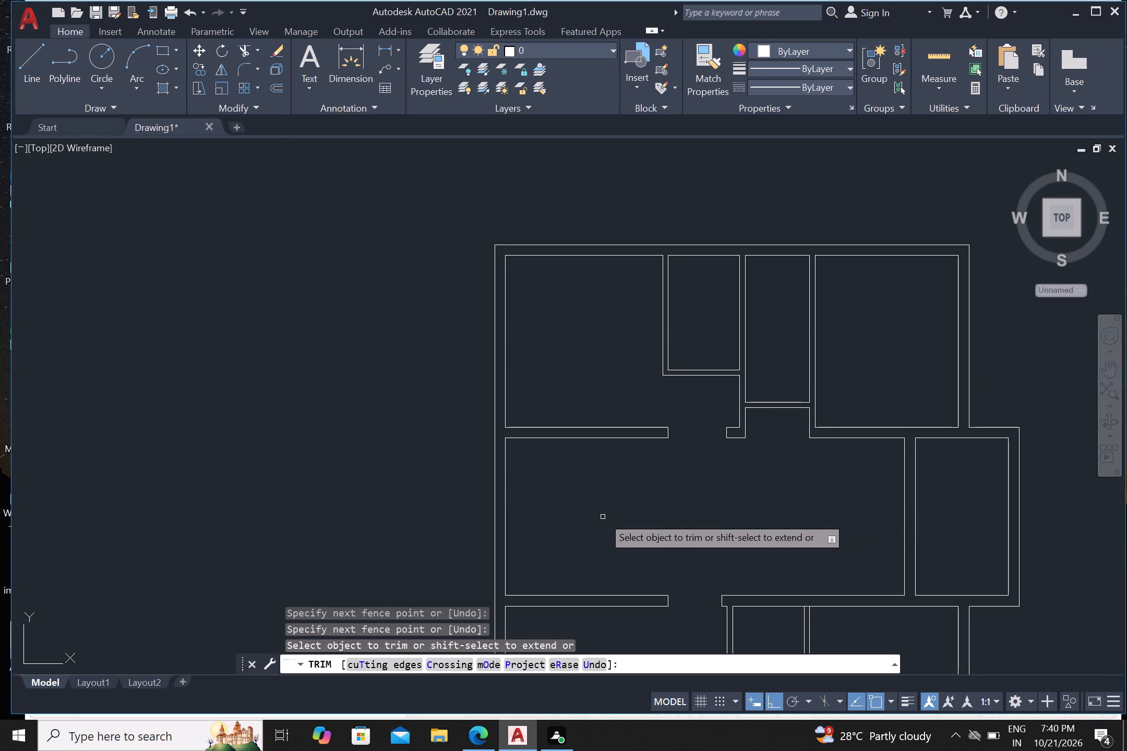
scroll(653, 504, down, 1)
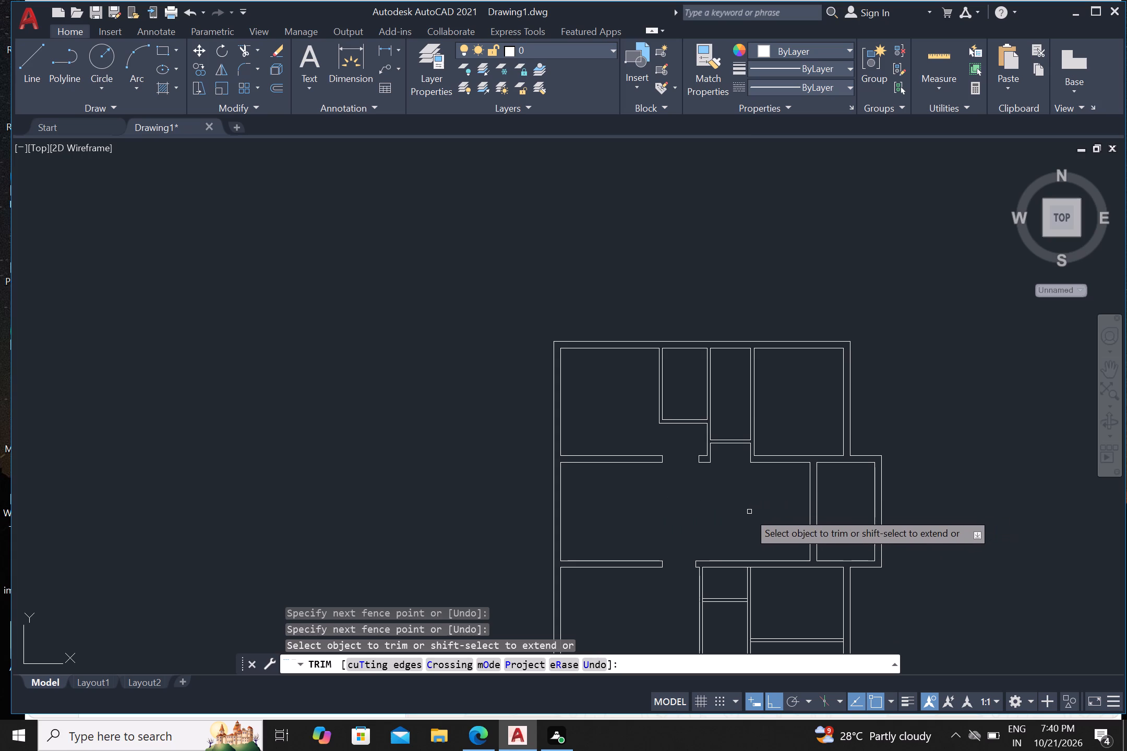
middle_drag(697, 516, 651, 335)
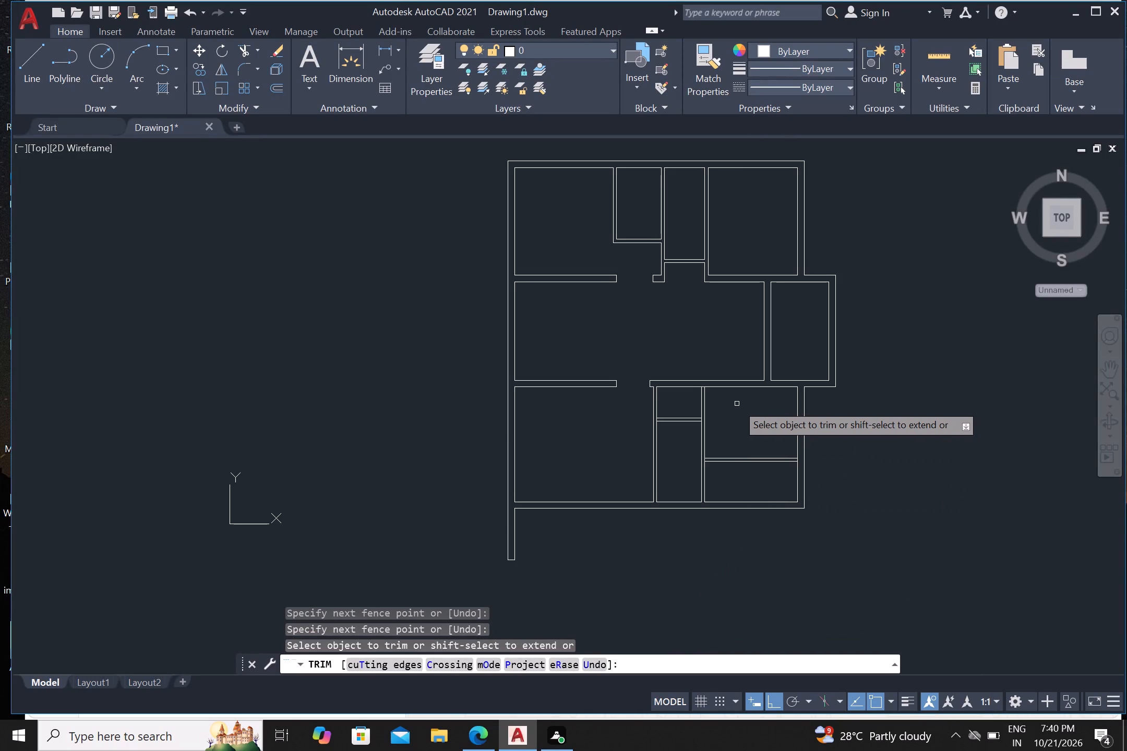
middle_drag(736, 405, 723, 455)
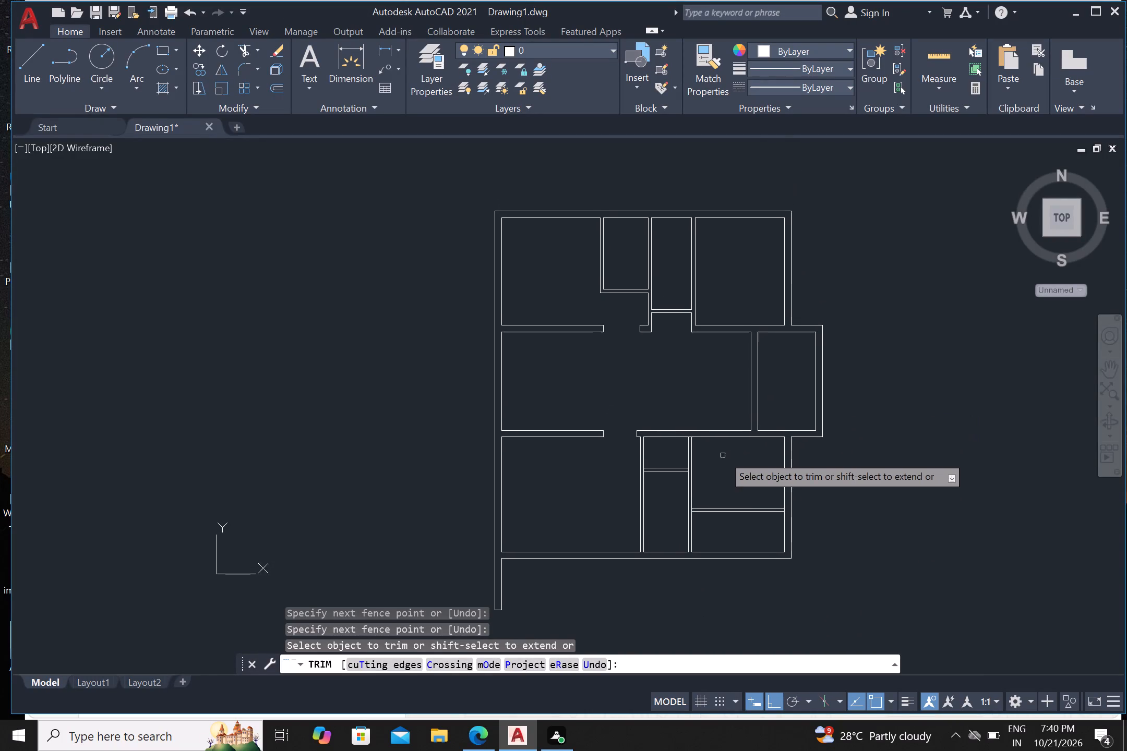
scroll(720, 454, up, 1)
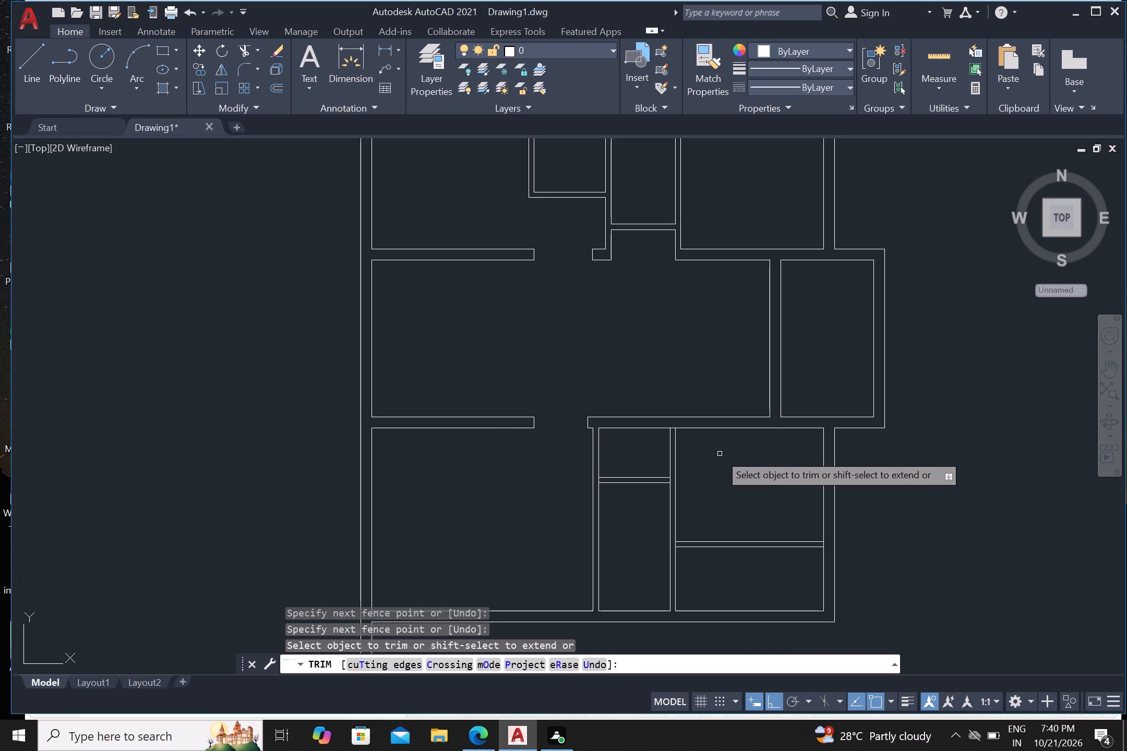
key(Escape)
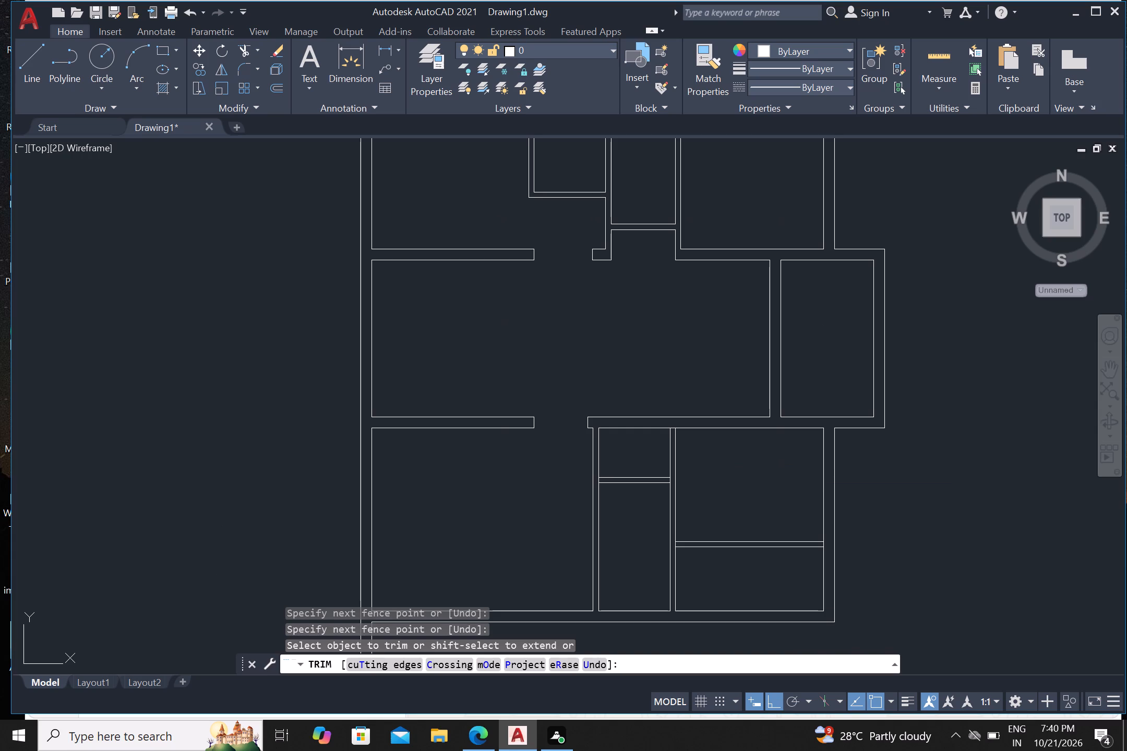
Draw a vertical line downward from the middle room's lower-right inner corner, across its lower wall into the lower-right room.
key(l)
key(Return)
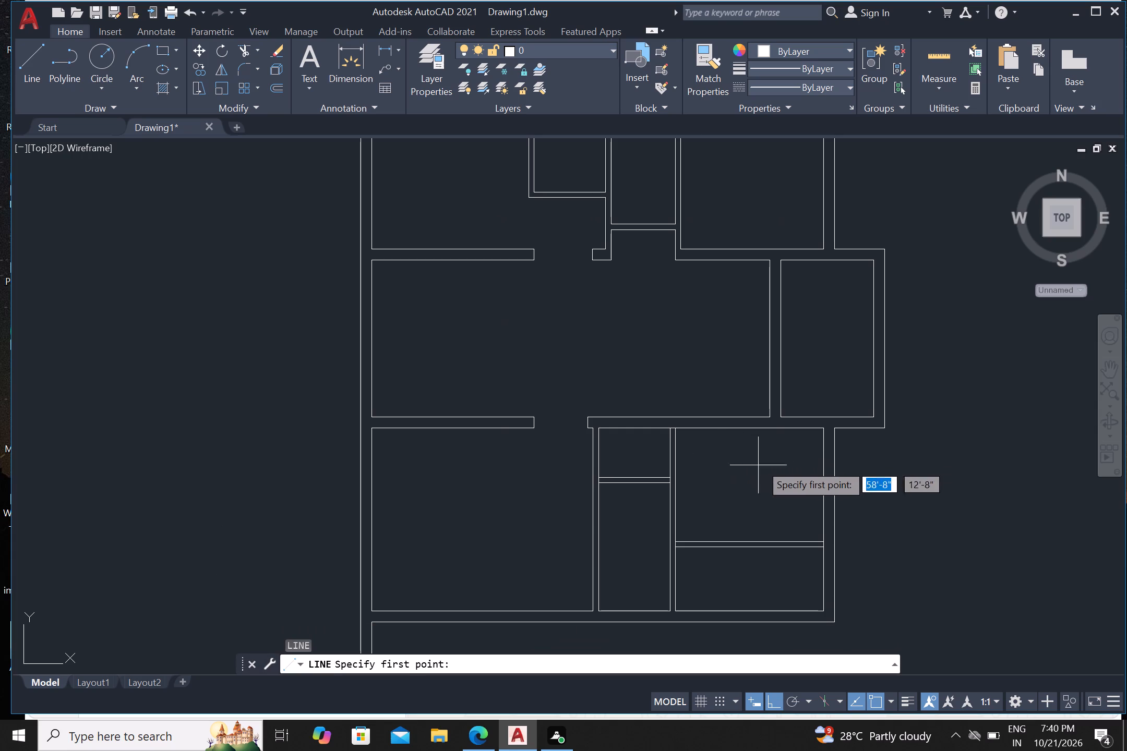
click(770, 417)
click(770, 481)
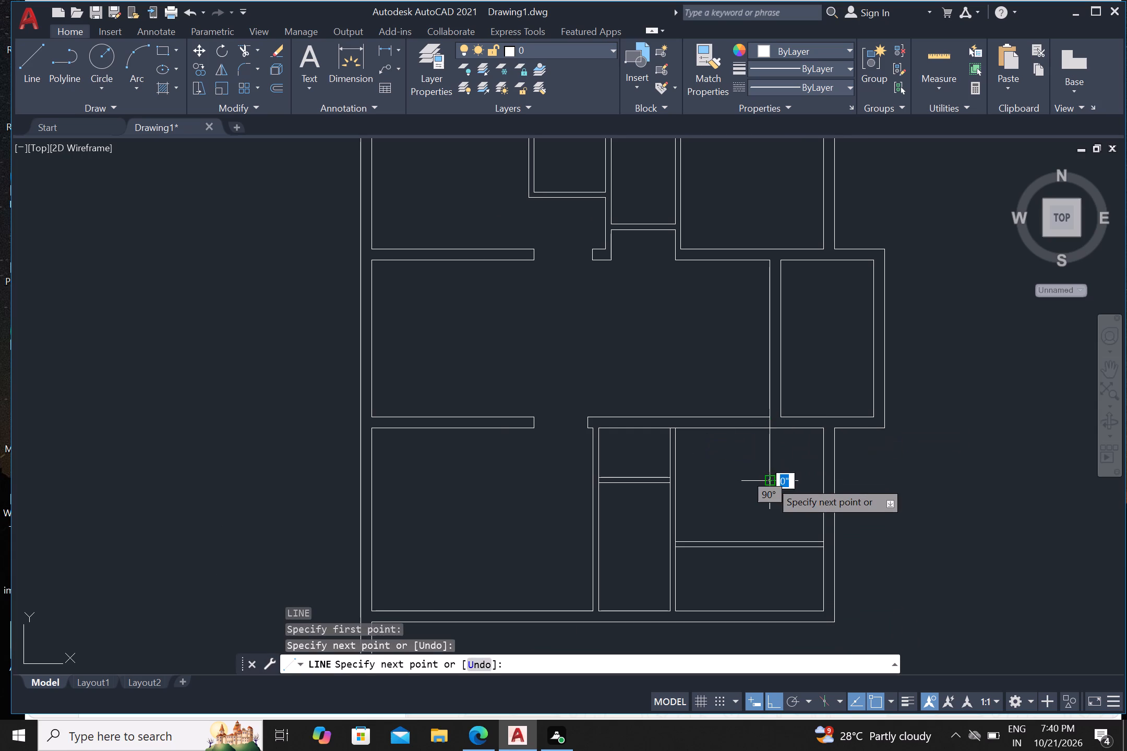
key(Escape)
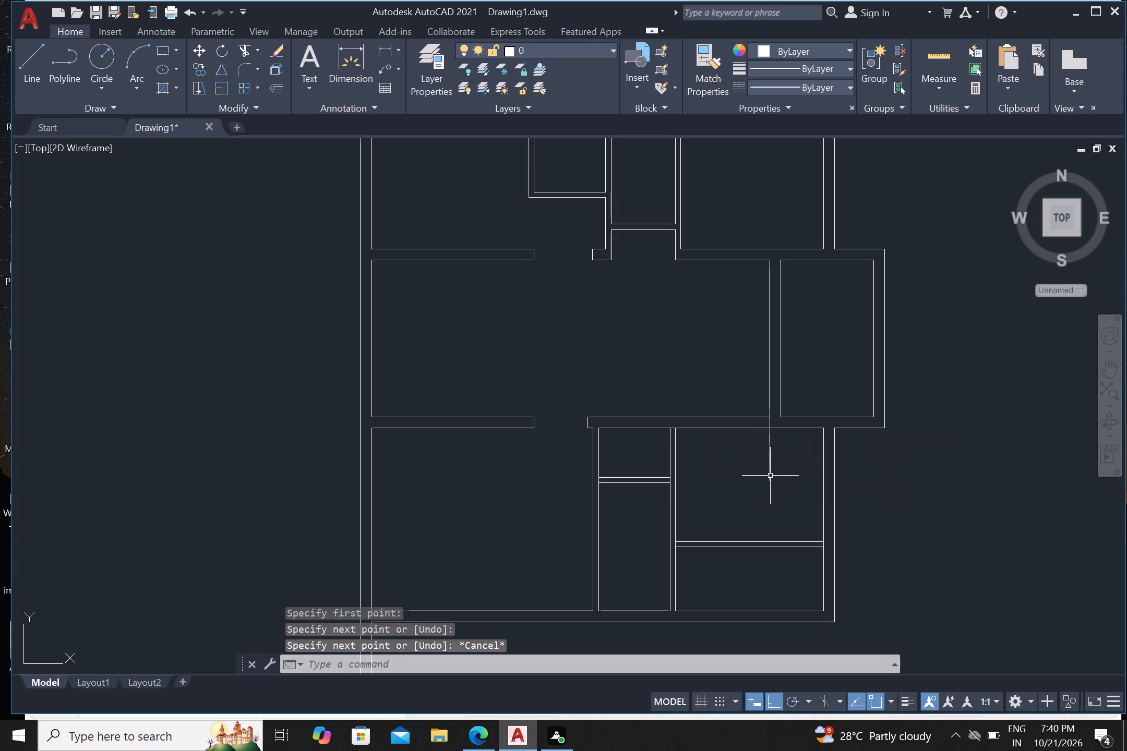
Draw a short vertical line across the middle room's lower wall, near the left end of the lower-right room's top edge.
key(Return)
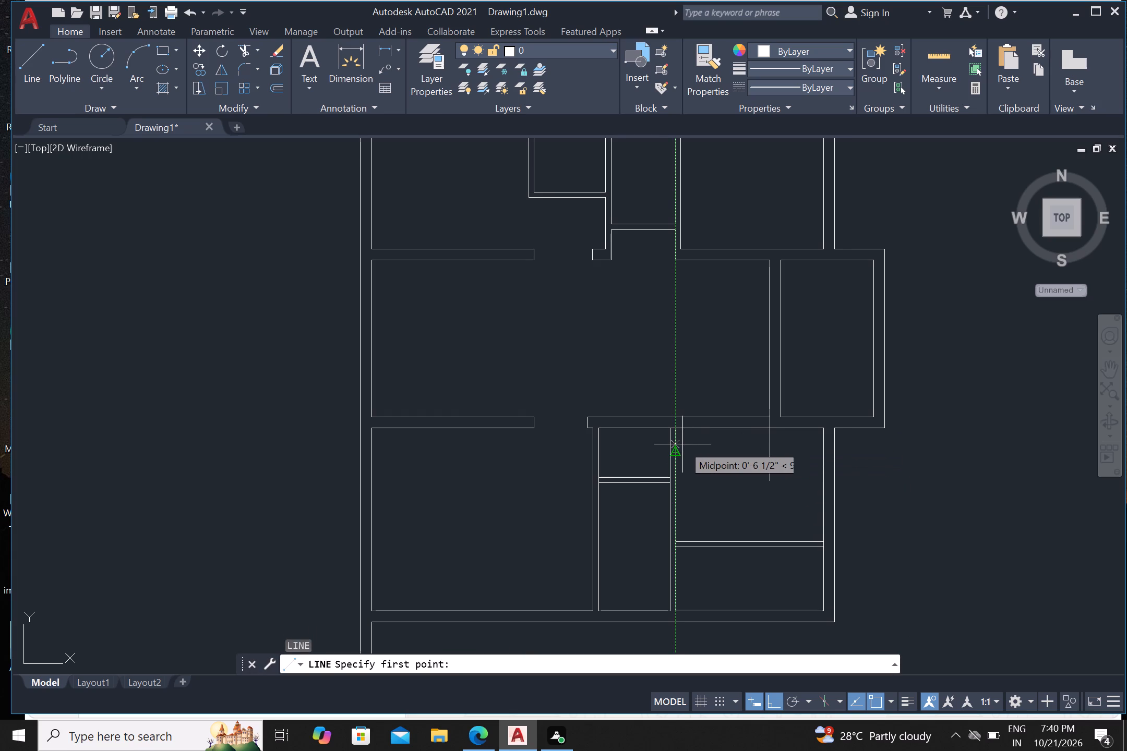
scroll(681, 434, up, 1)
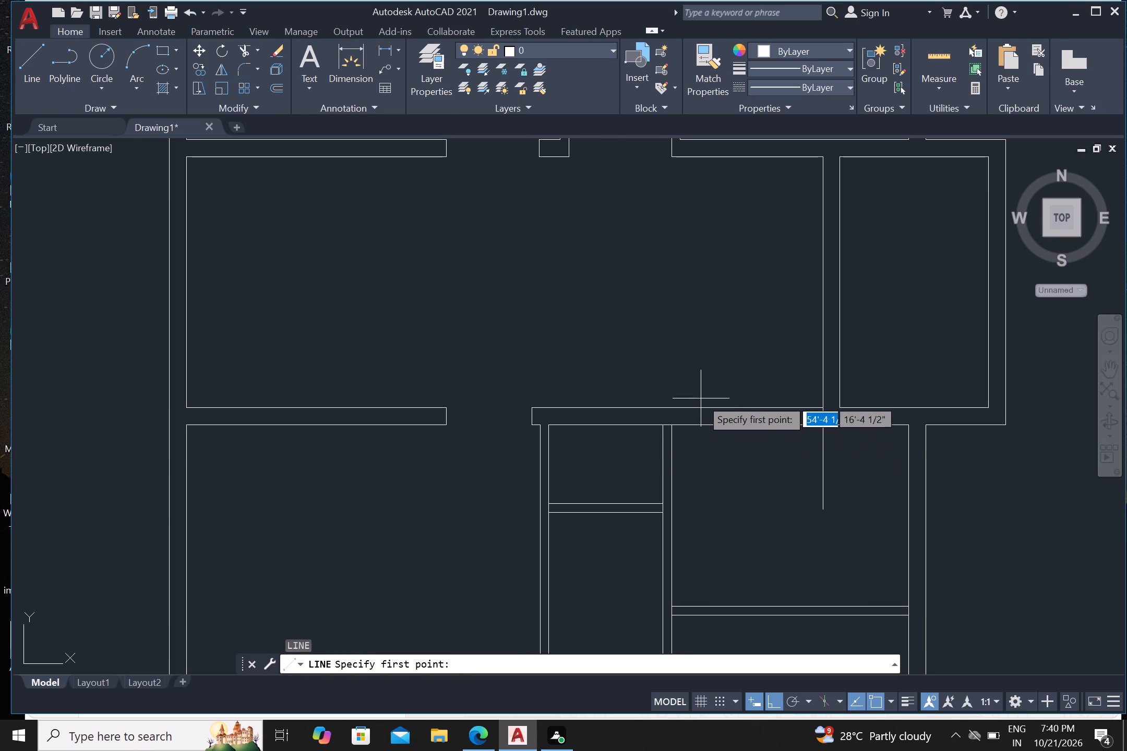
click(696, 382)
drag(697, 475, 702, 471)
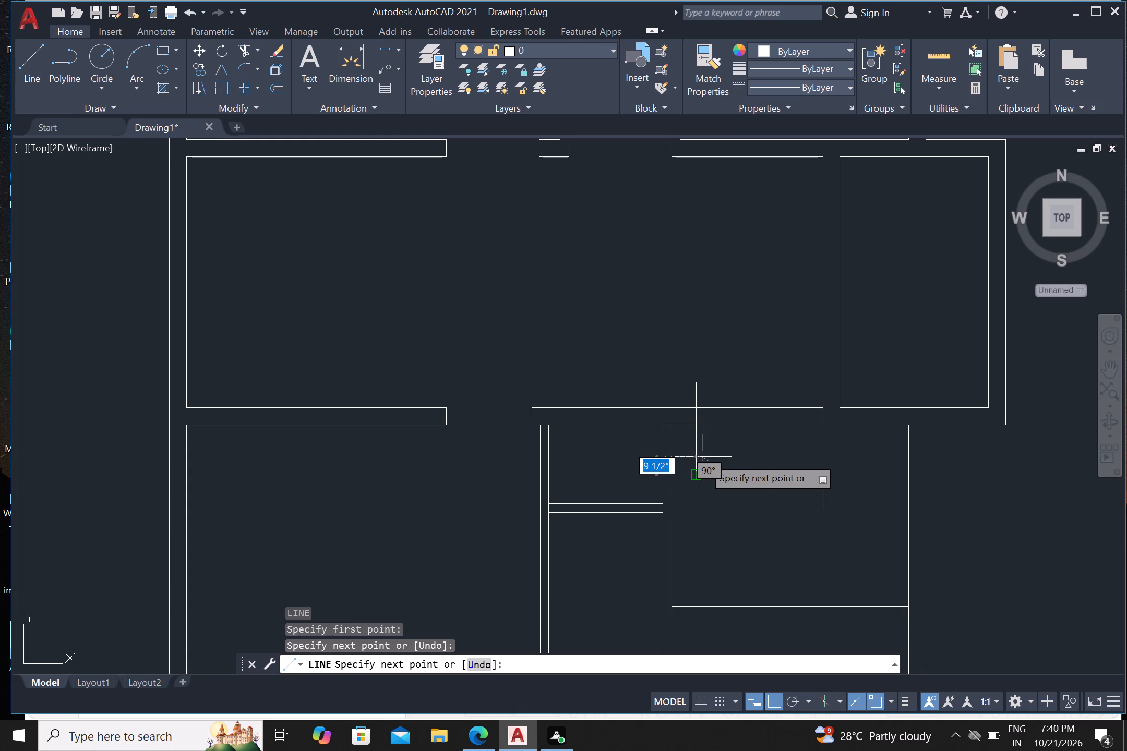
Trim the middle room's lower wall between the two vertical lines to open it into the lower-right room, and trim the lines' overhangs.
key(Escape)
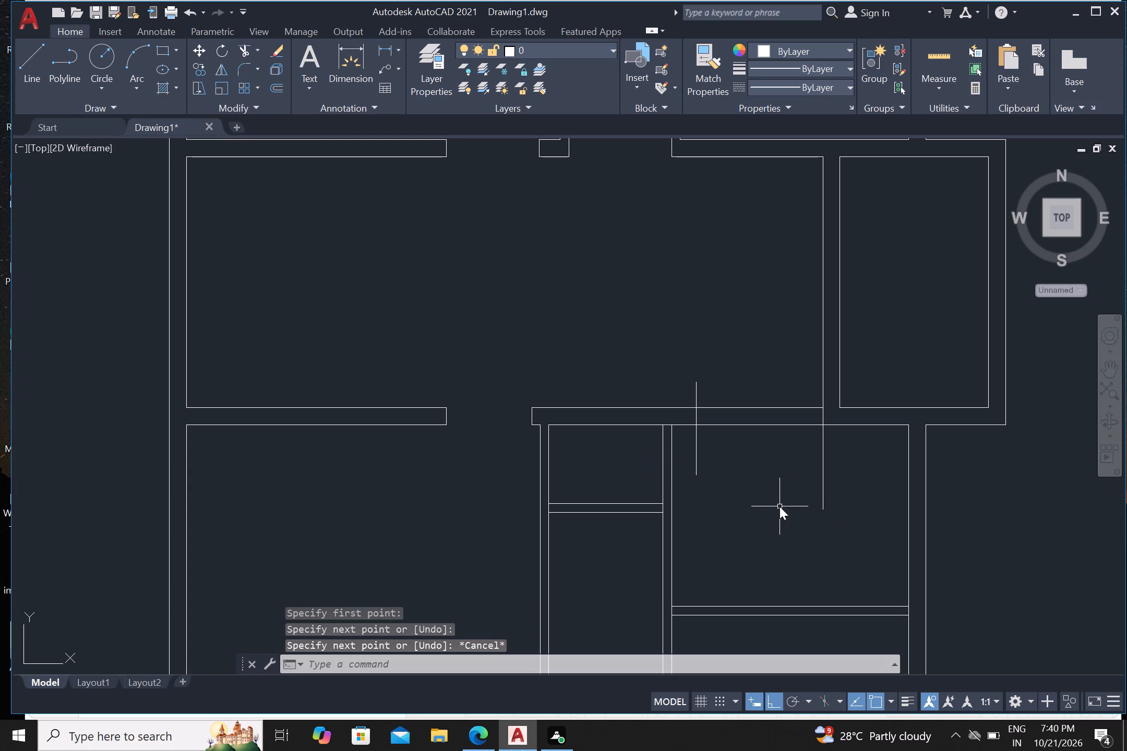
text(tr)
key(Return)
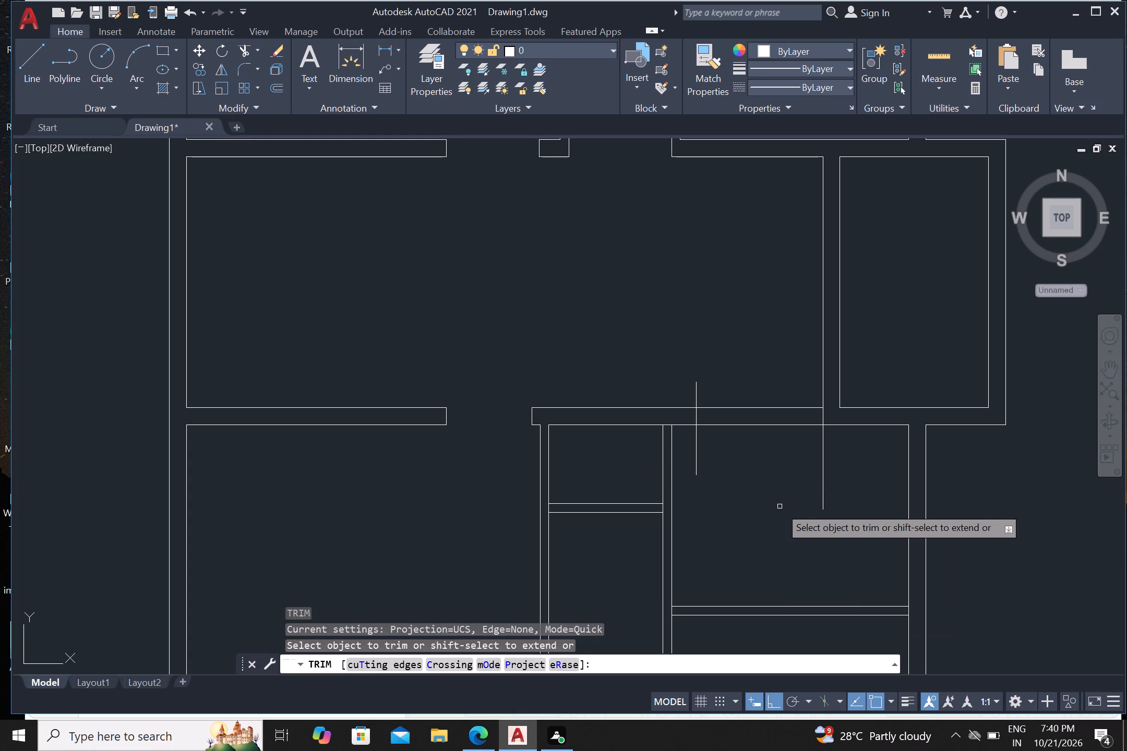
drag(768, 461, 761, 452)
click(748, 386)
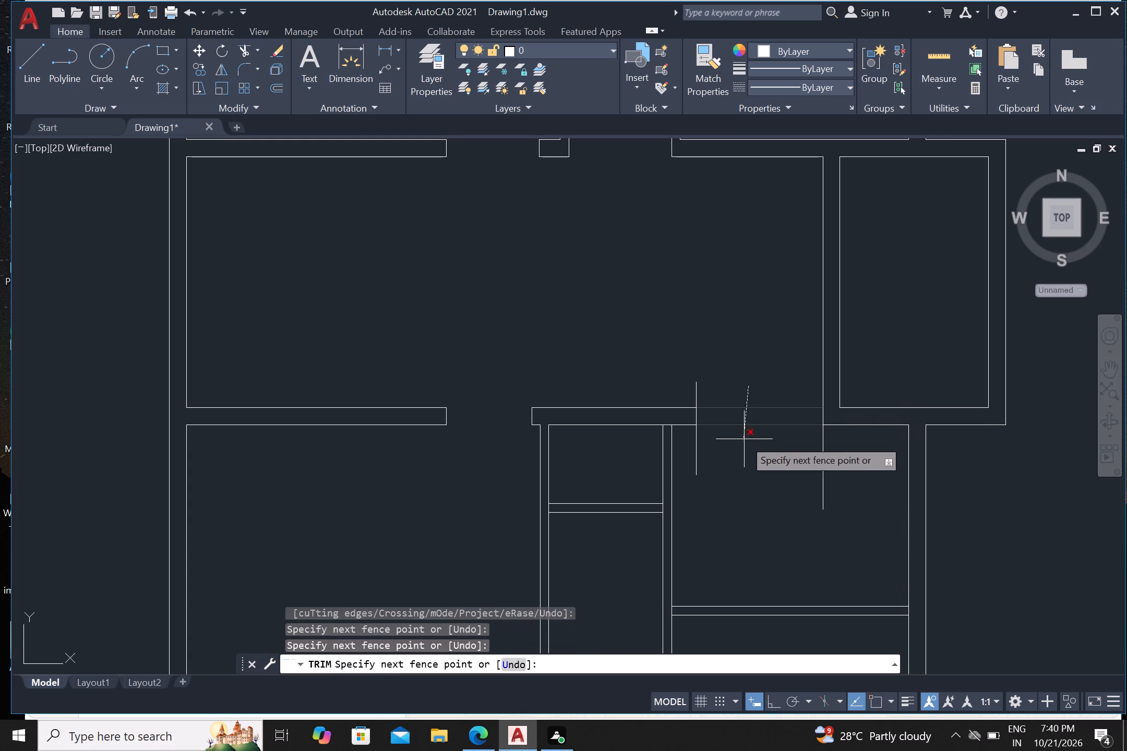
click(756, 473)
click(677, 387)
click(701, 389)
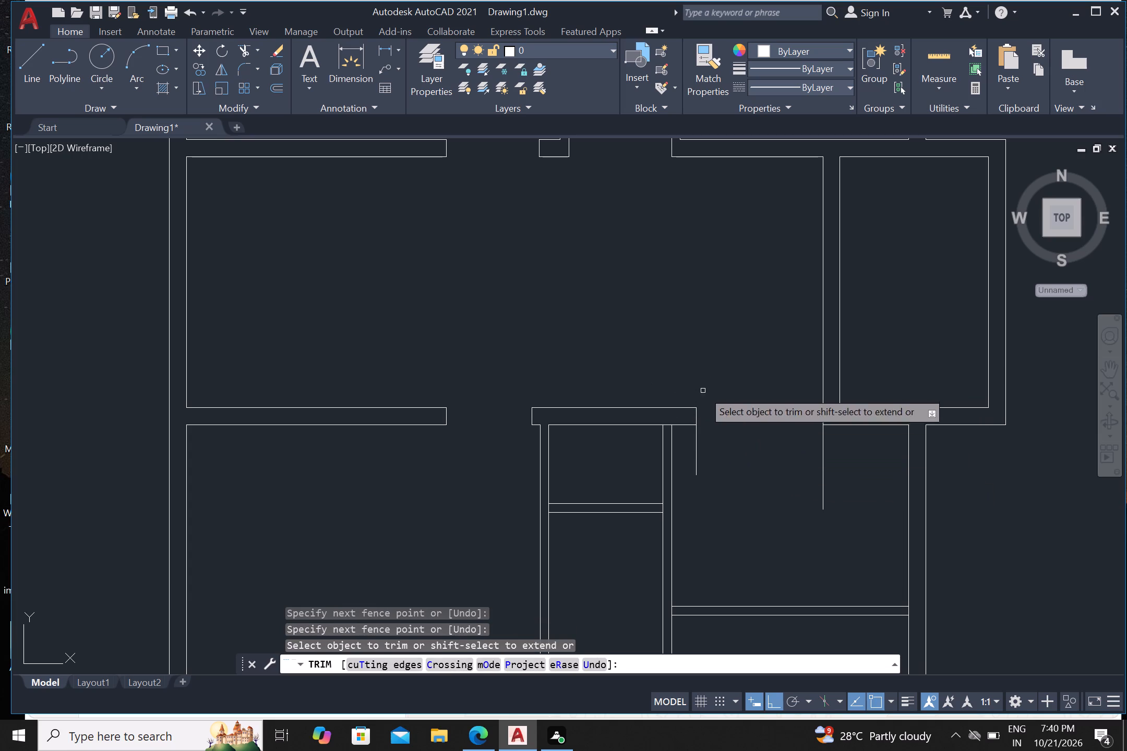
click(700, 449)
click(696, 452)
click(824, 463)
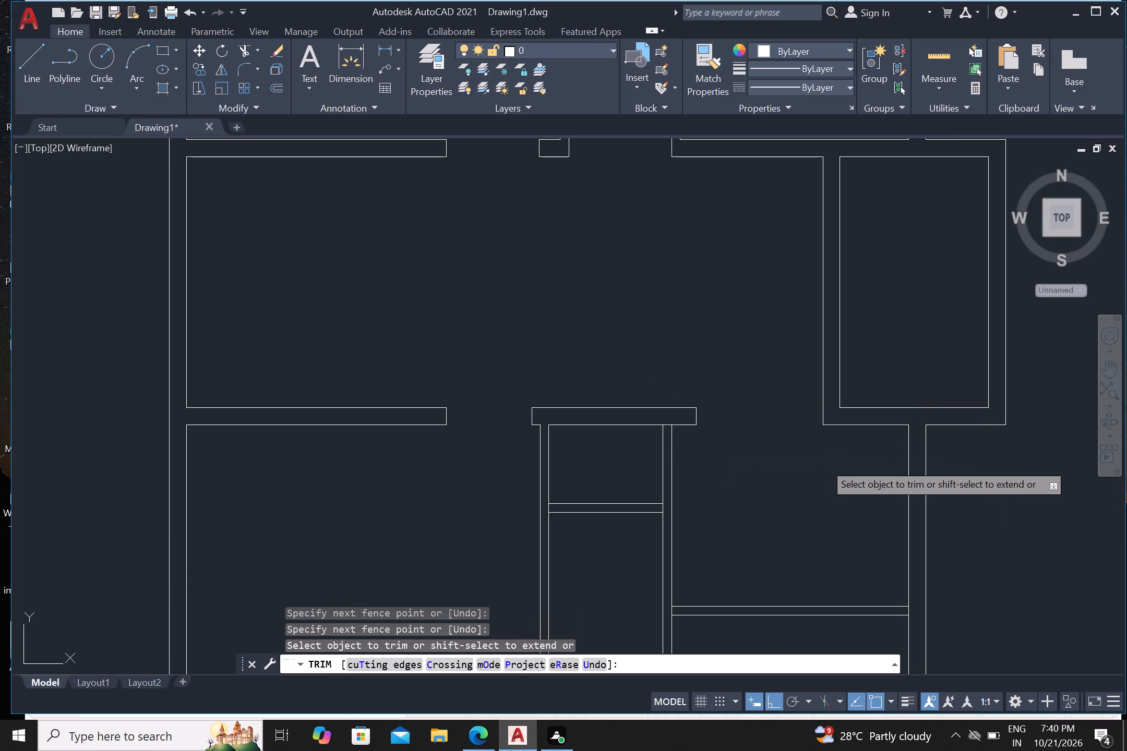
Draw two short horizontal lines, about 2'-7" apart, across the left wall of the narrow lower room beneath its small upper compartment.
scroll(784, 463, down, 1)
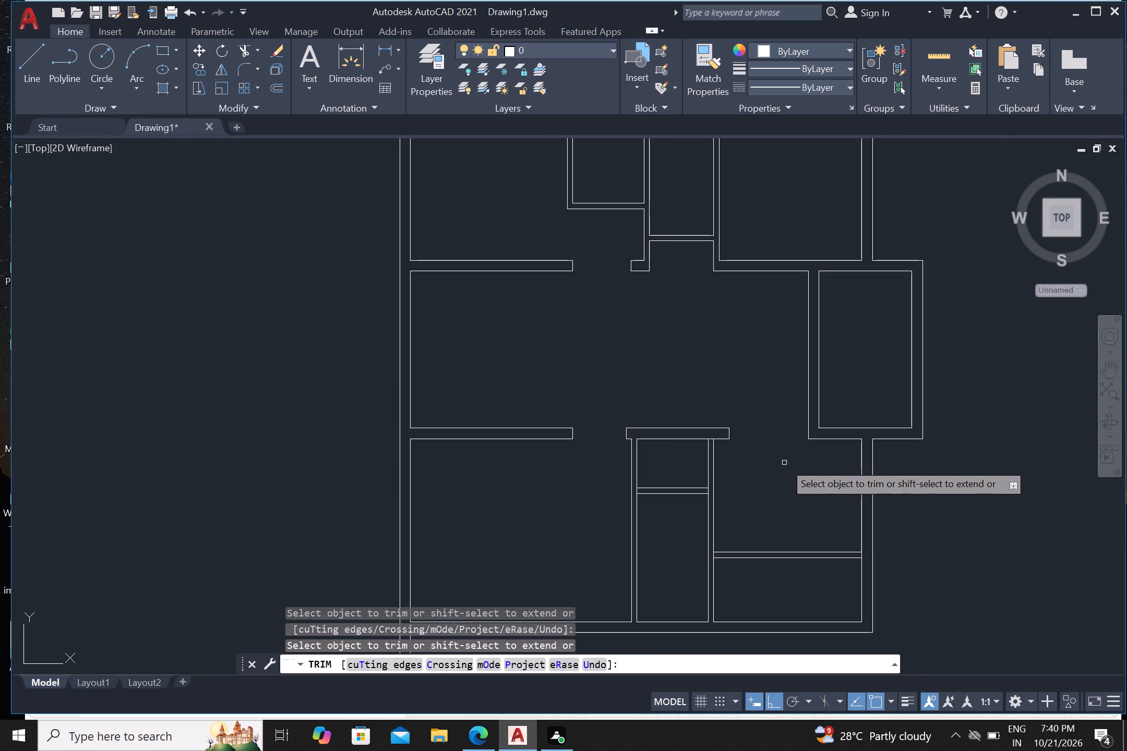
scroll(785, 463, down, 1)
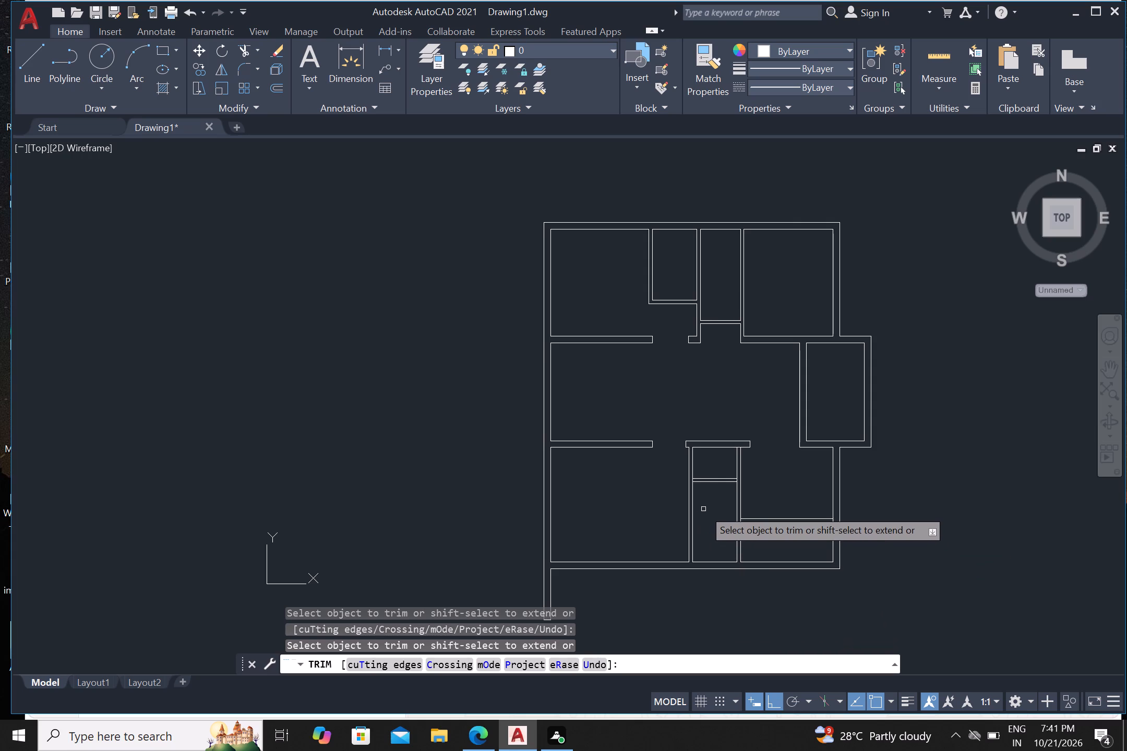
scroll(705, 522, up, 1)
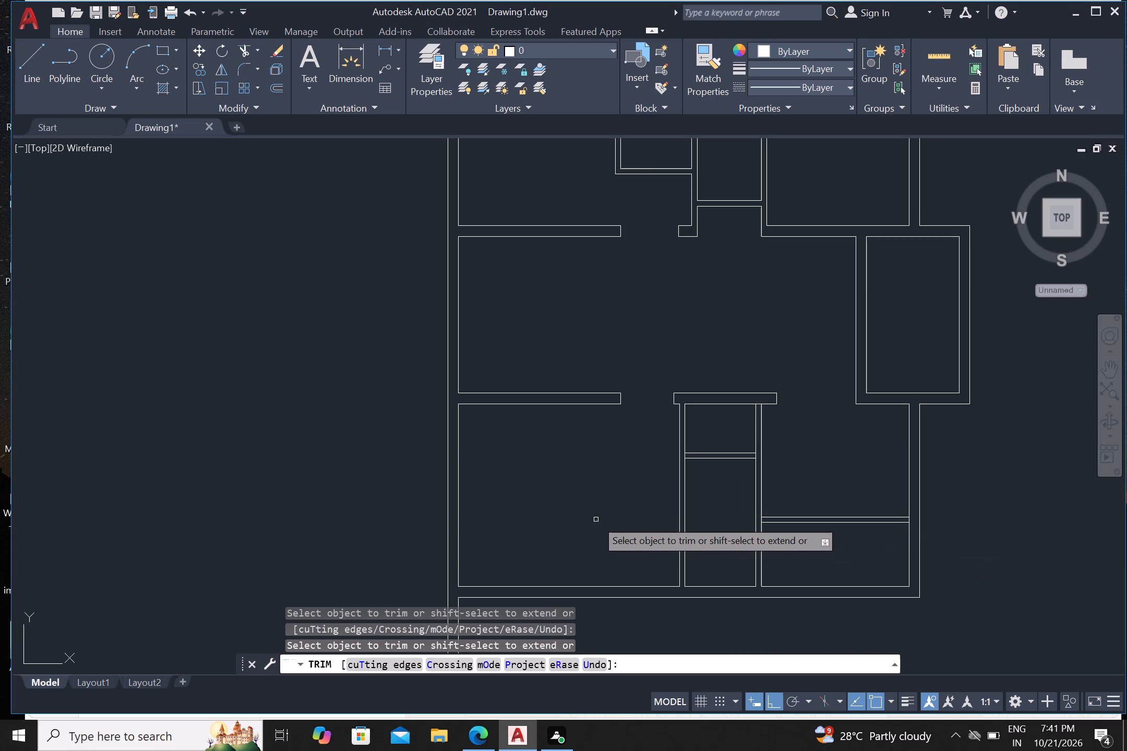
key(Escape)
key(l)
key(Return)
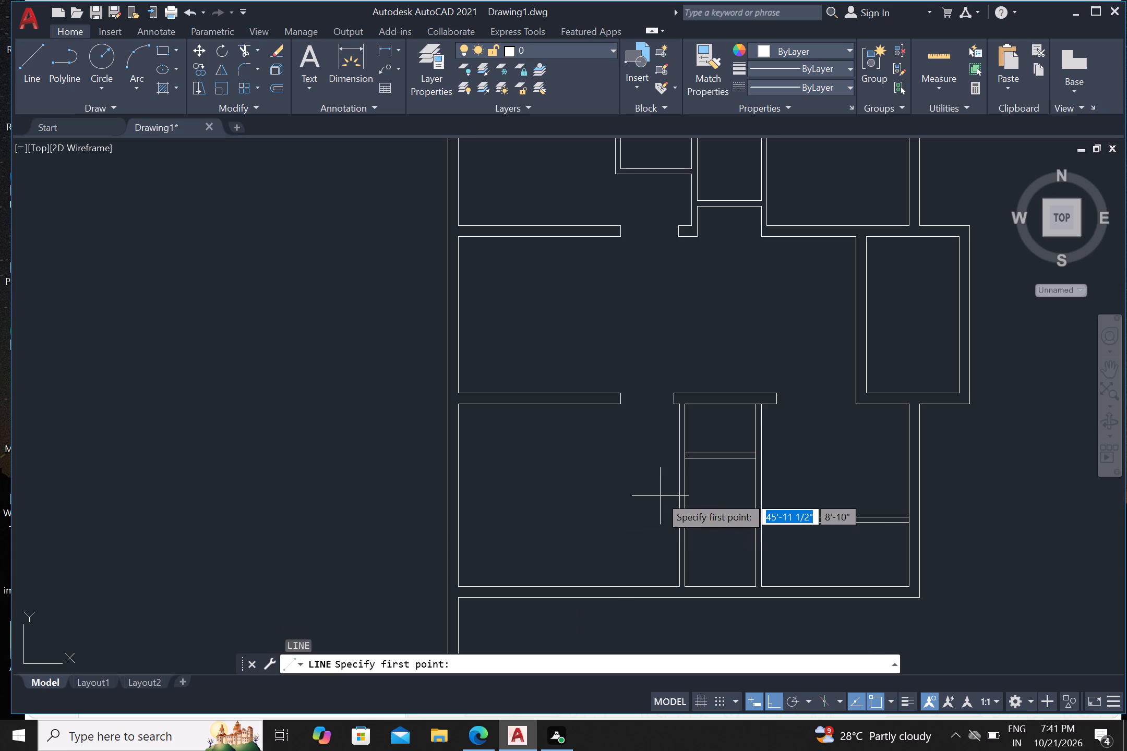
drag(660, 495, 667, 488)
click(713, 486)
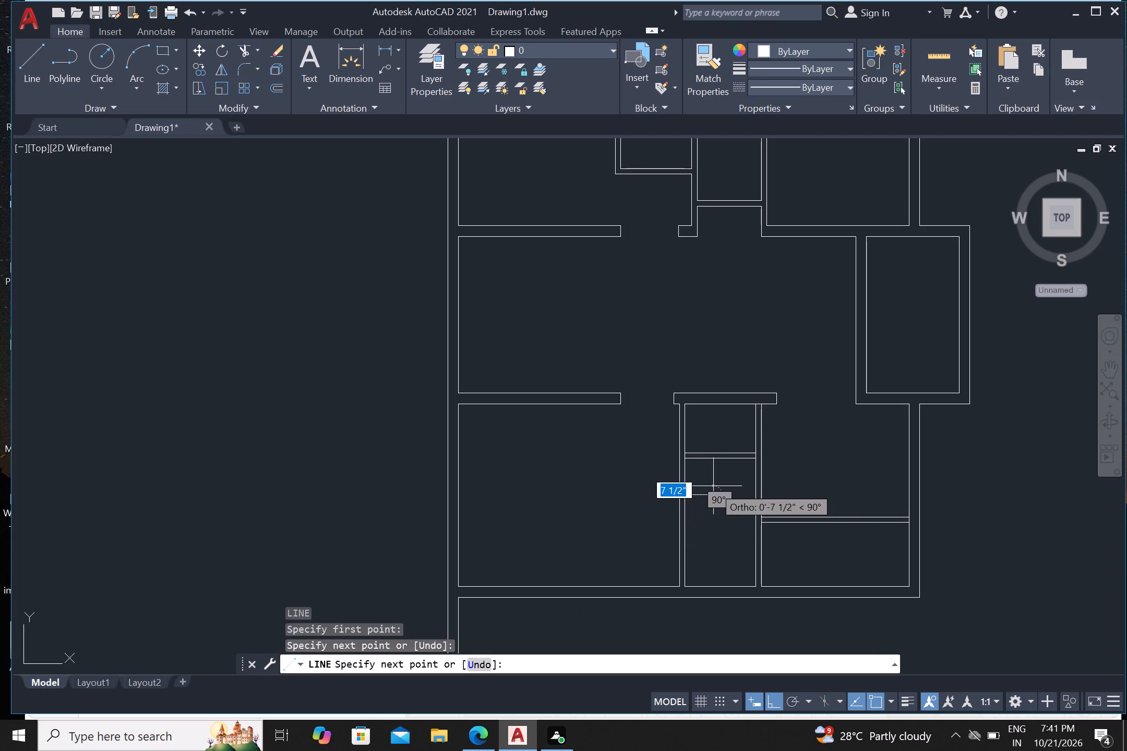
key(Escape)
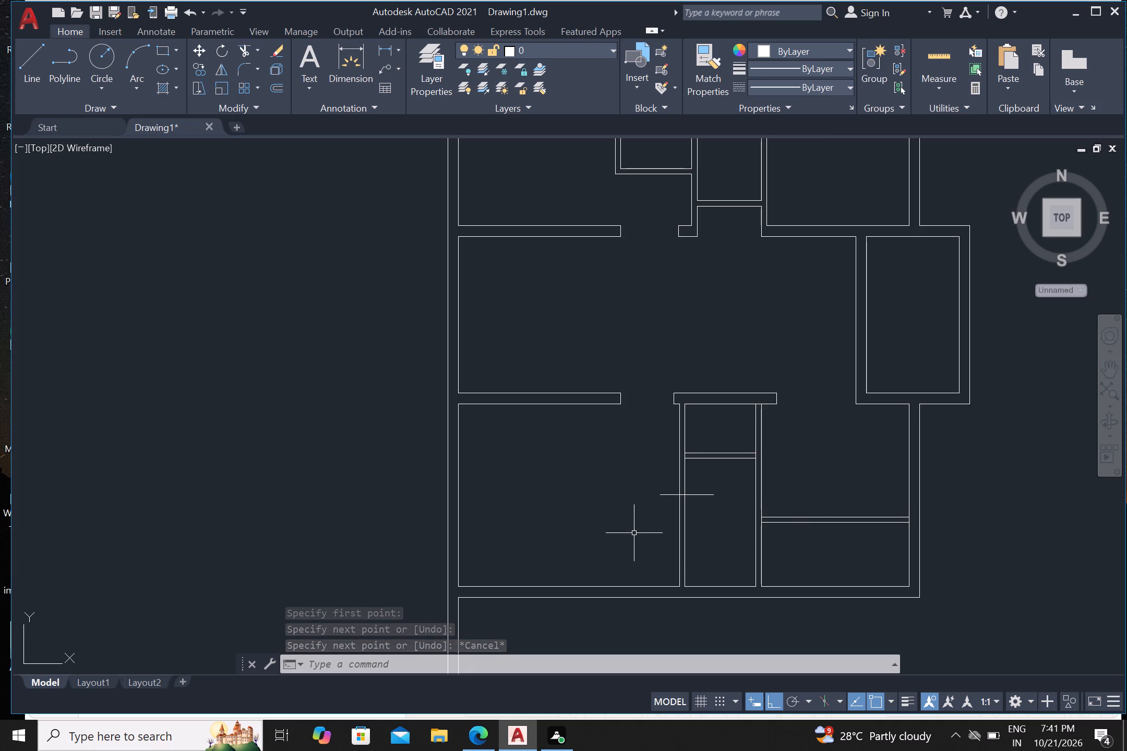
key(l)
key(Return)
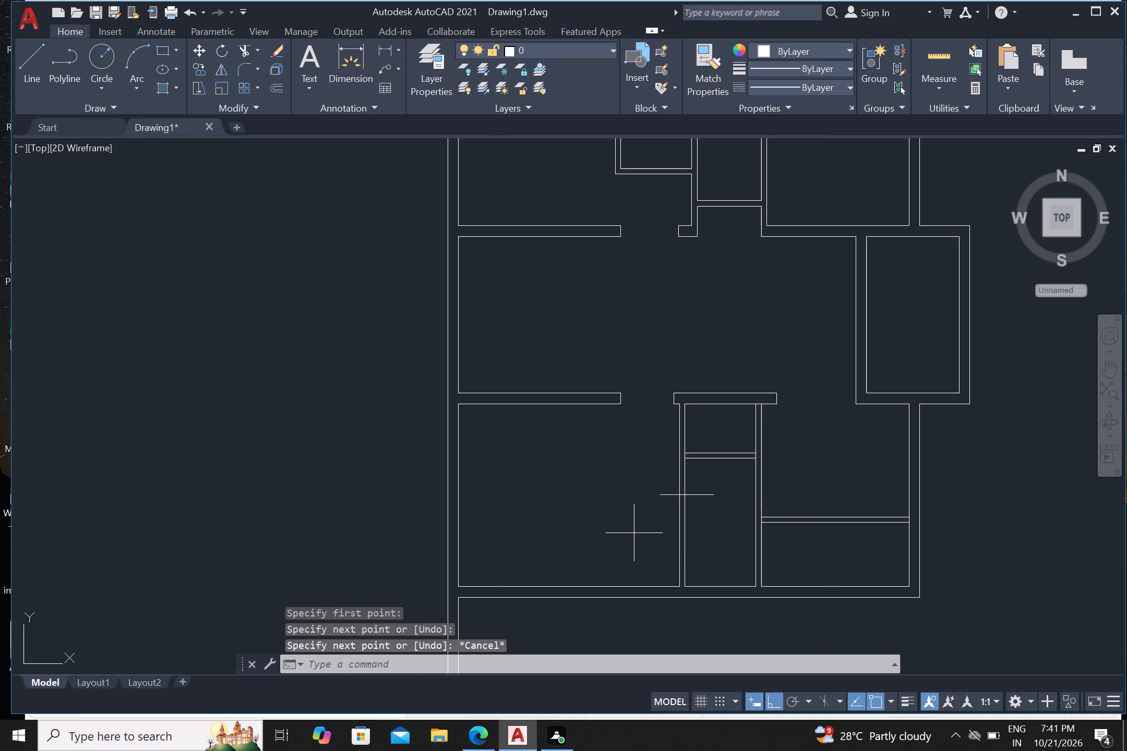
click(661, 532)
click(710, 539)
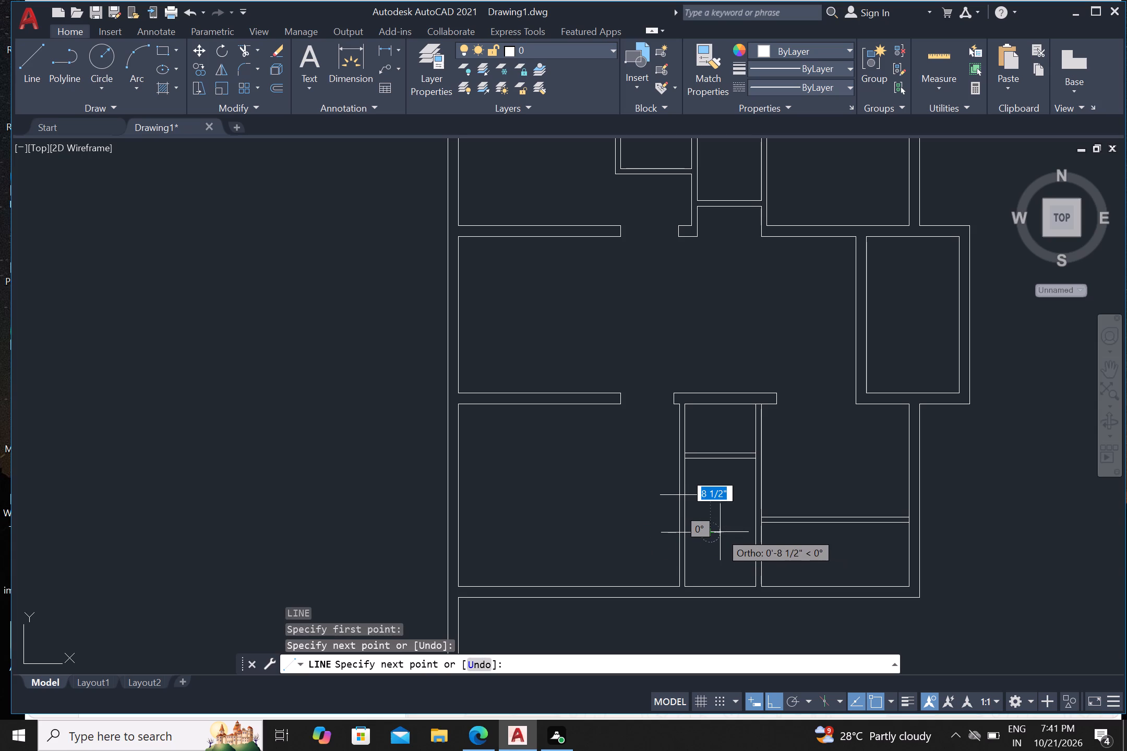
key(Escape)
Trim the narrow lower room's left wall between the two horizontal lines to form an opening, and trim the lines' overhangs on both sides.
text(tr)
key(Return)
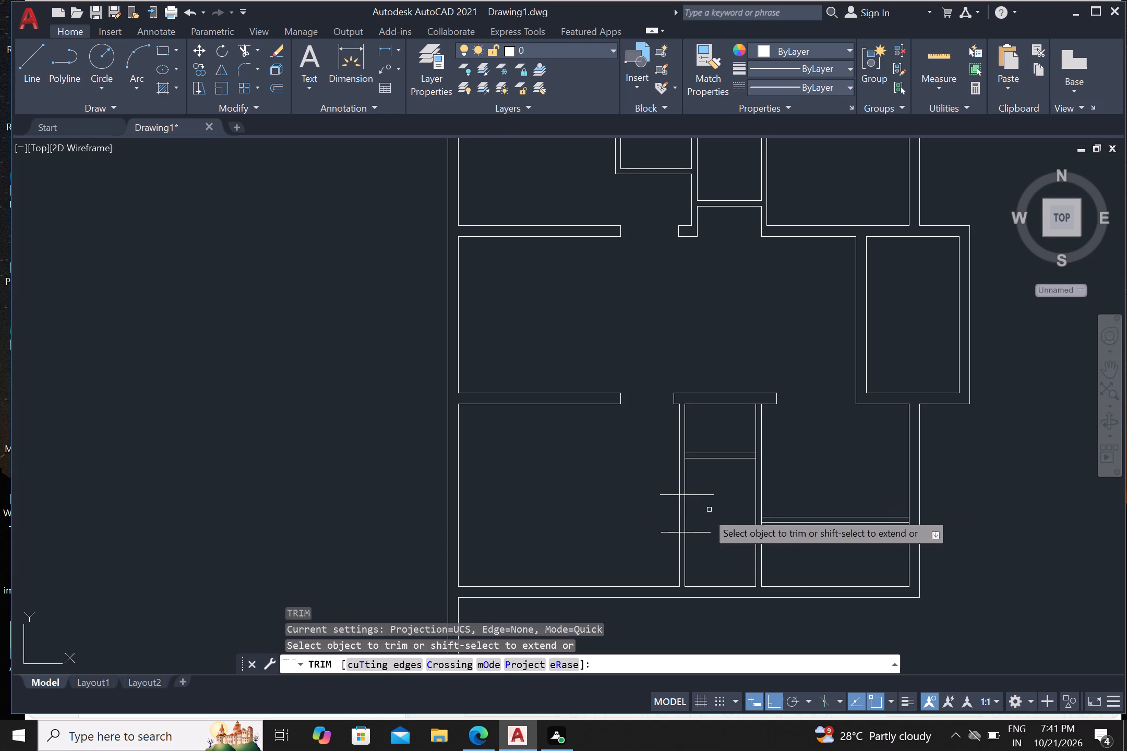
click(654, 517)
click(714, 524)
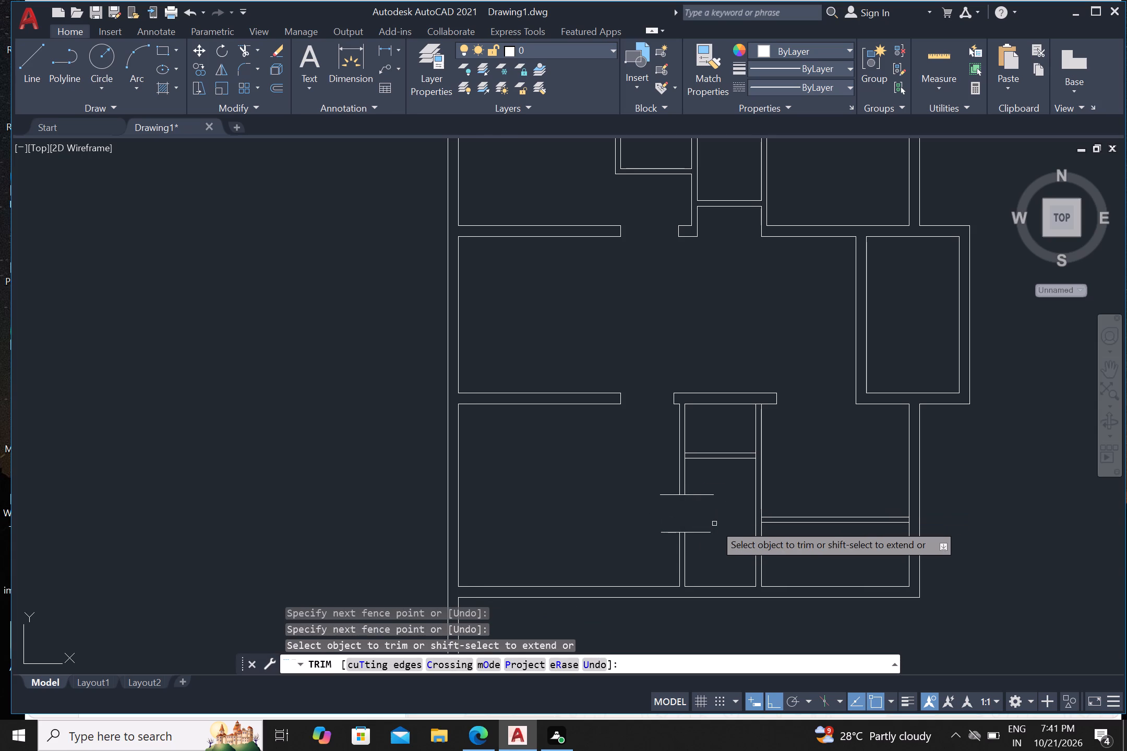
click(706, 469)
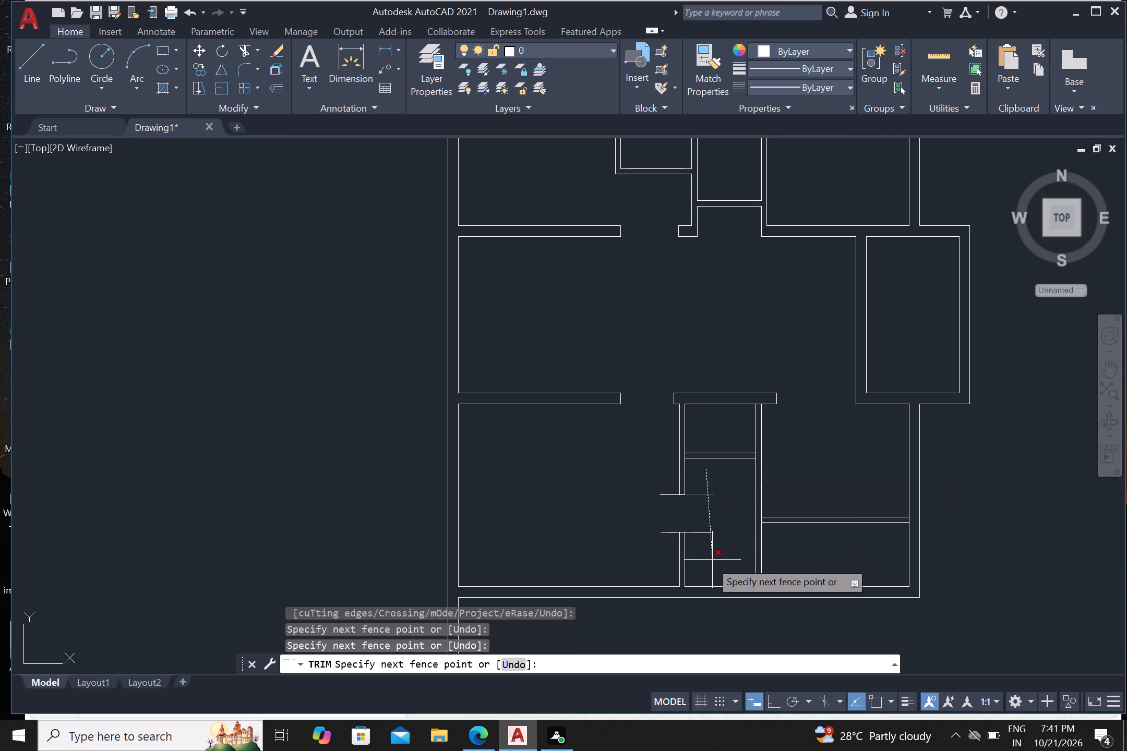
click(702, 565)
click(659, 474)
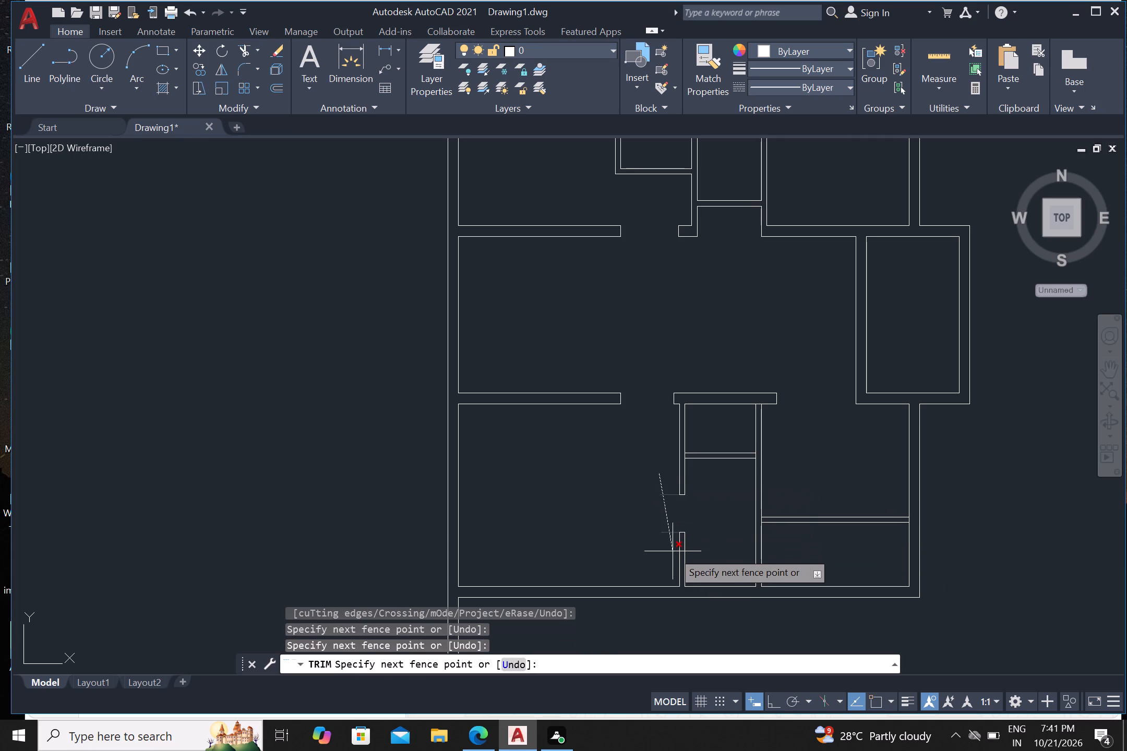
click(670, 554)
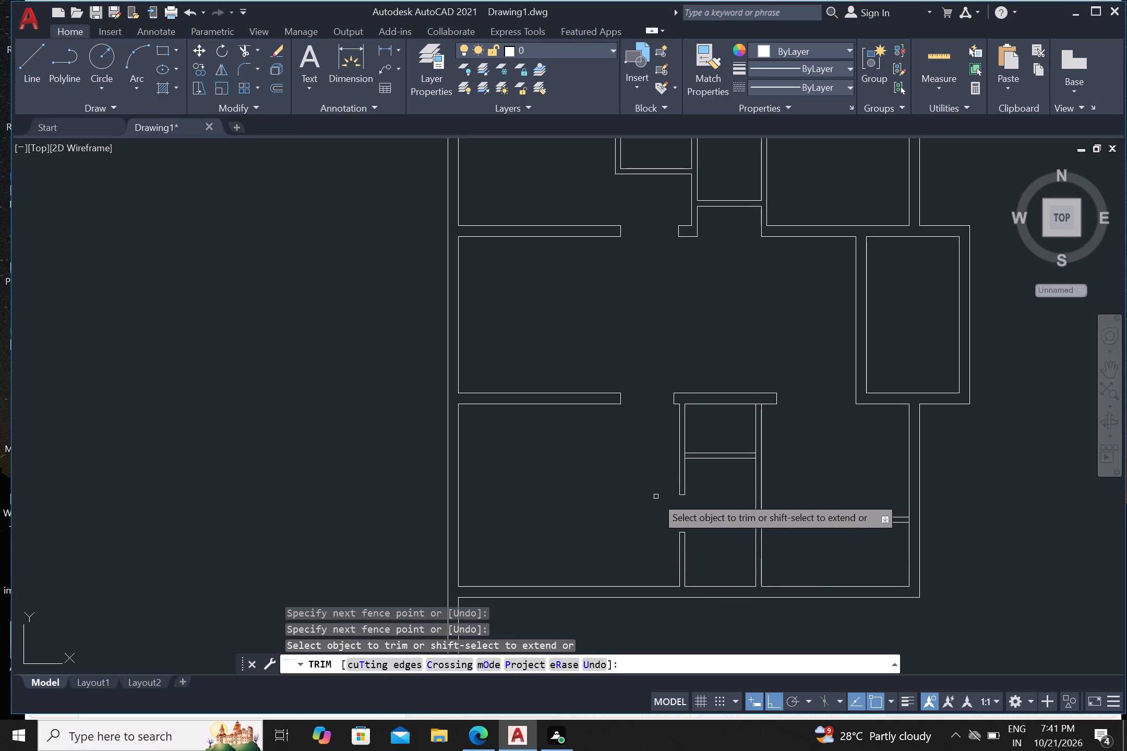
Draw two horizontal lines, about 2'-2 1/2" apart, across the upper part of the wall between the narrow upper room and the upper-right room.
scroll(658, 493, down, 1)
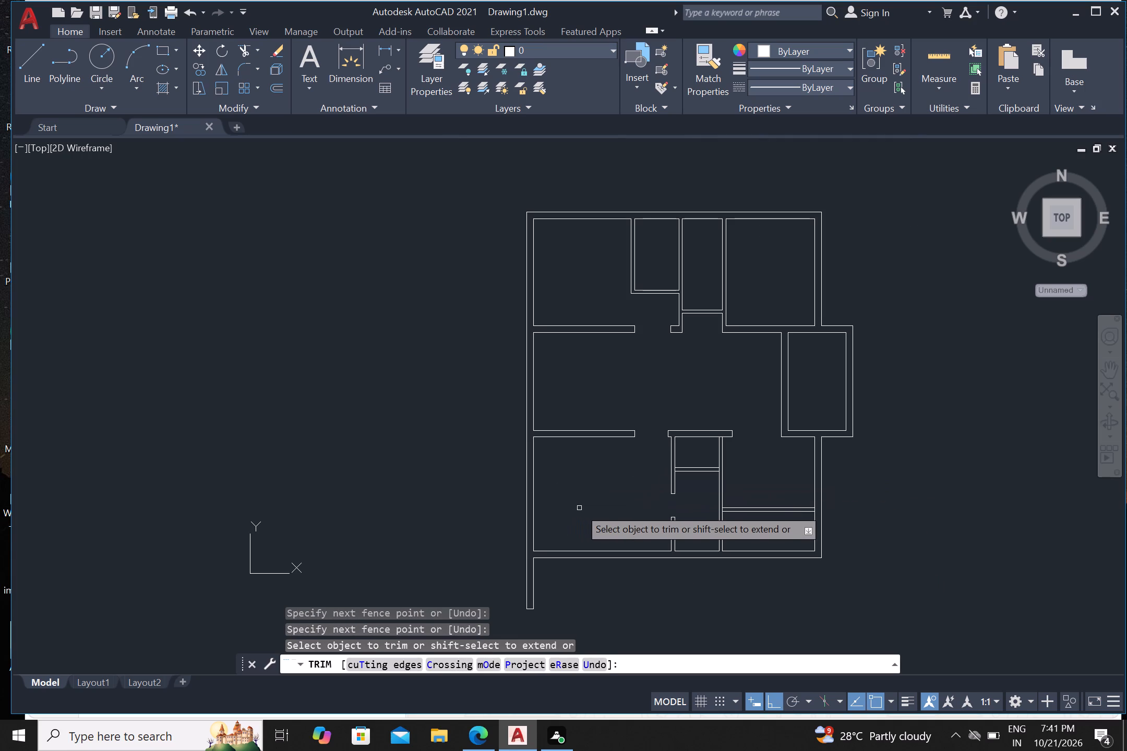
middle_drag(597, 506, 573, 487)
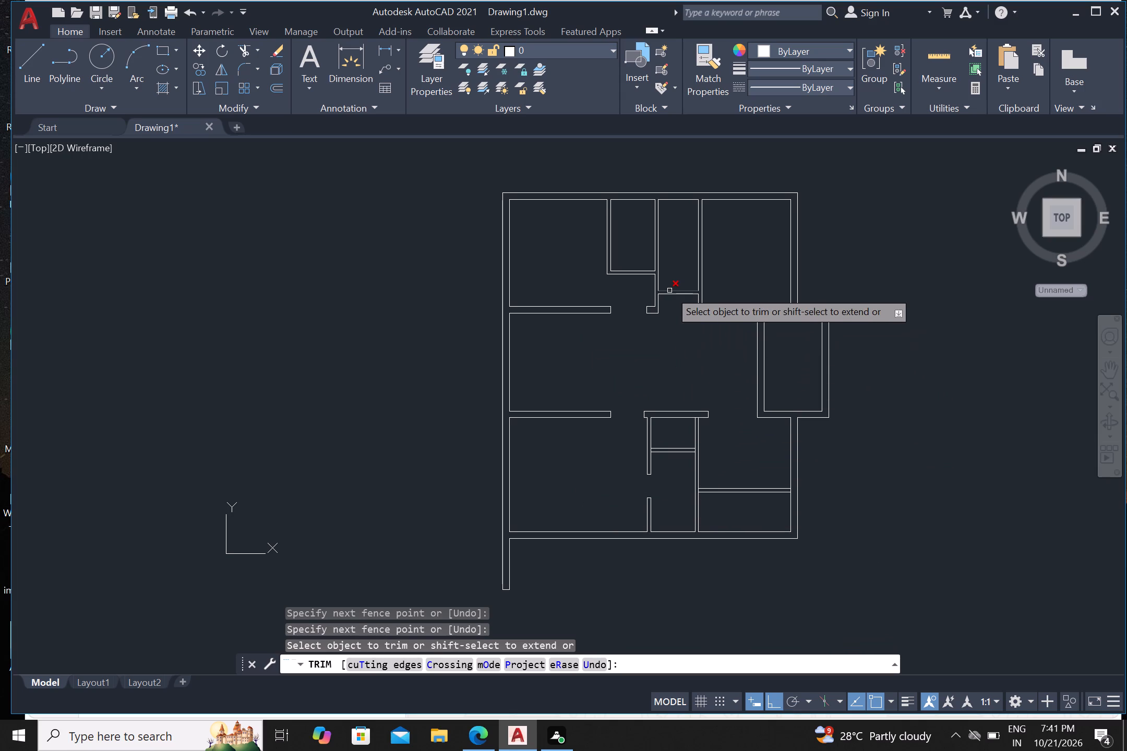
scroll(686, 235, up, 1)
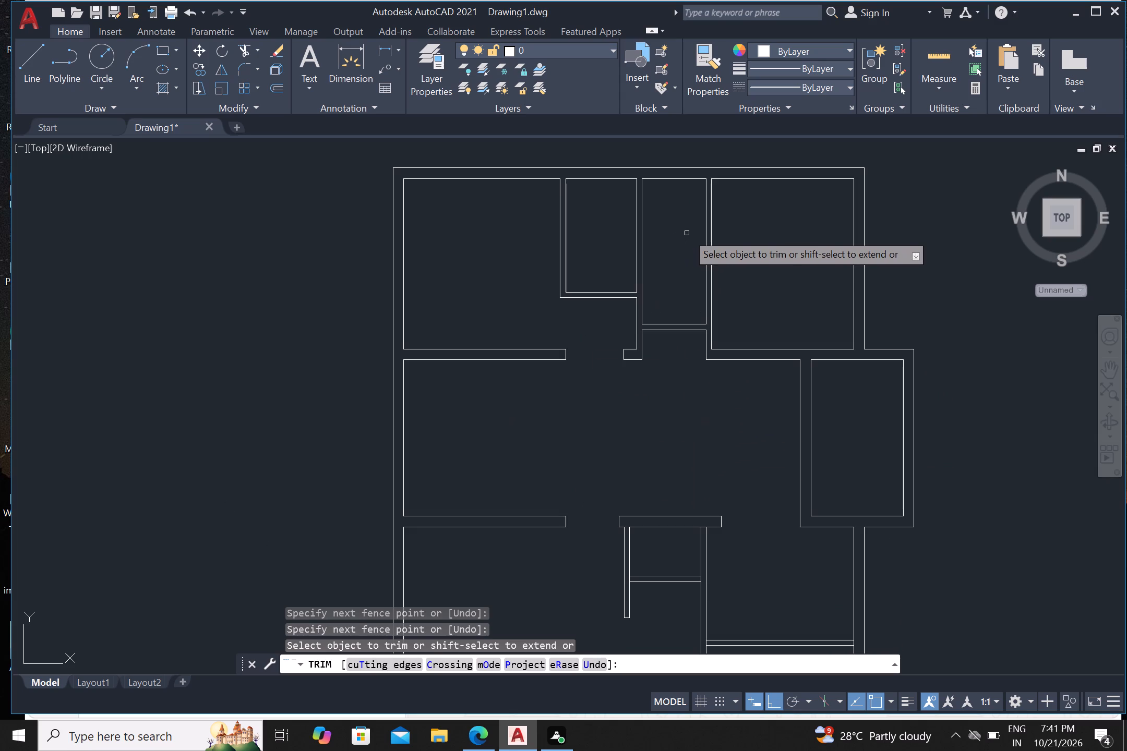
middle_drag(697, 213, 658, 262)
scroll(658, 262, up, 1)
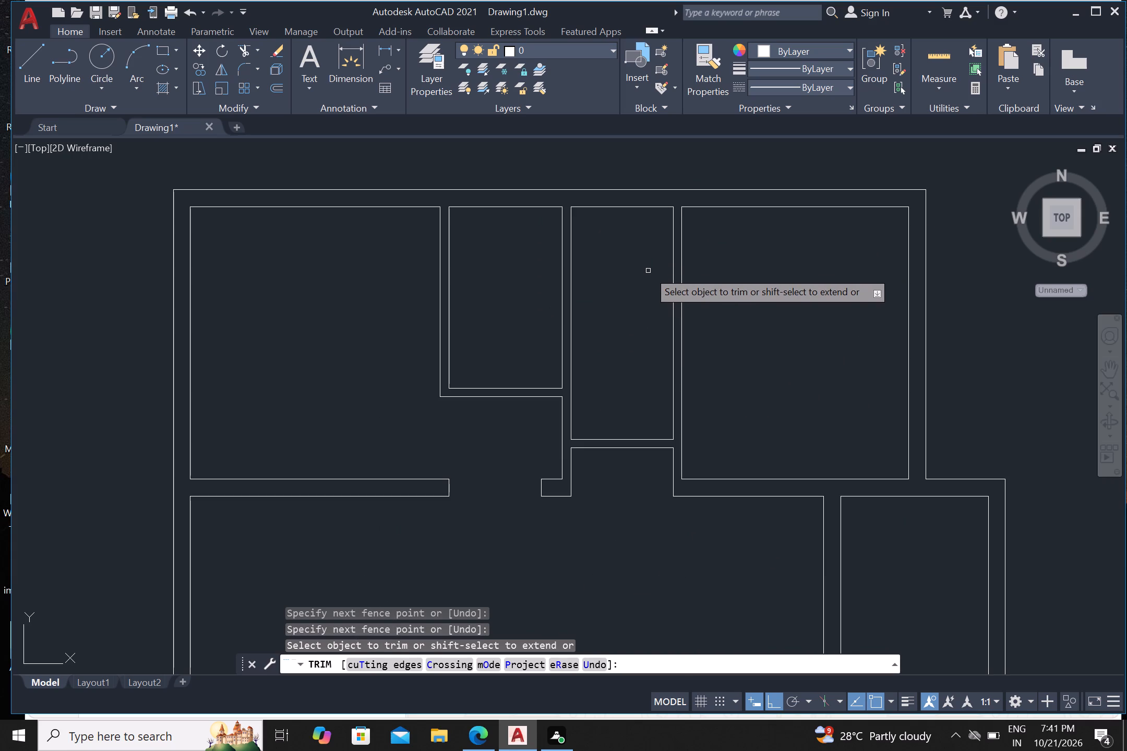
key(Escape)
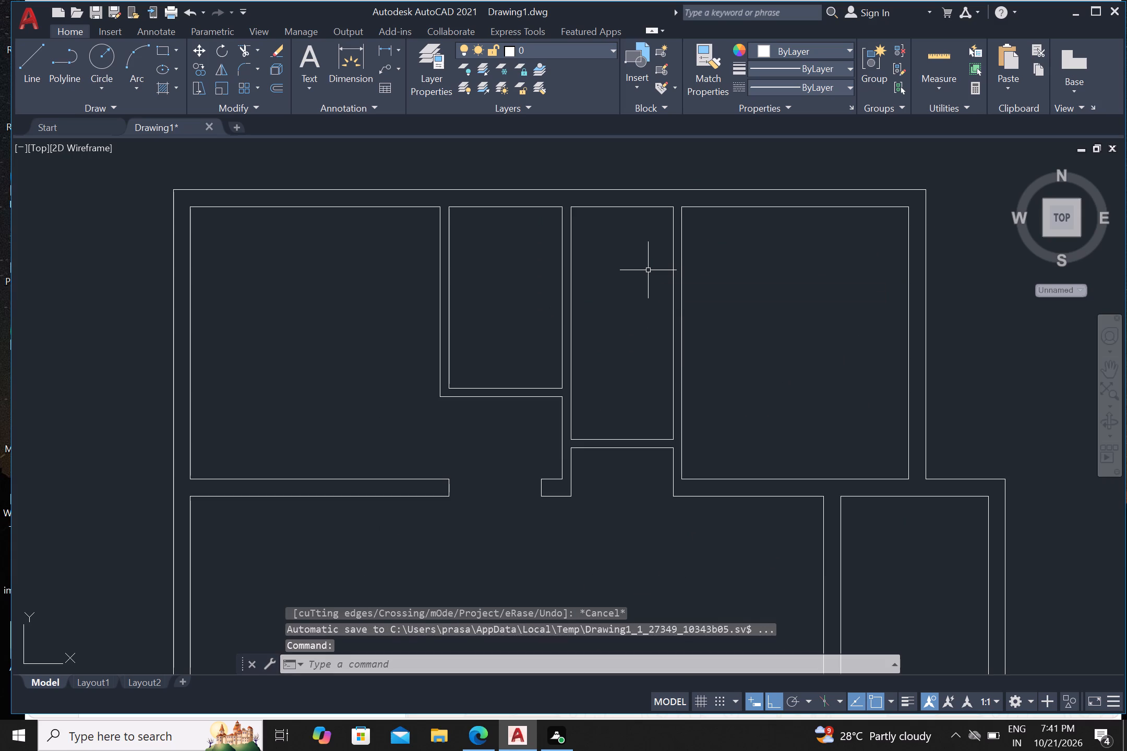
key(l)
key(Return)
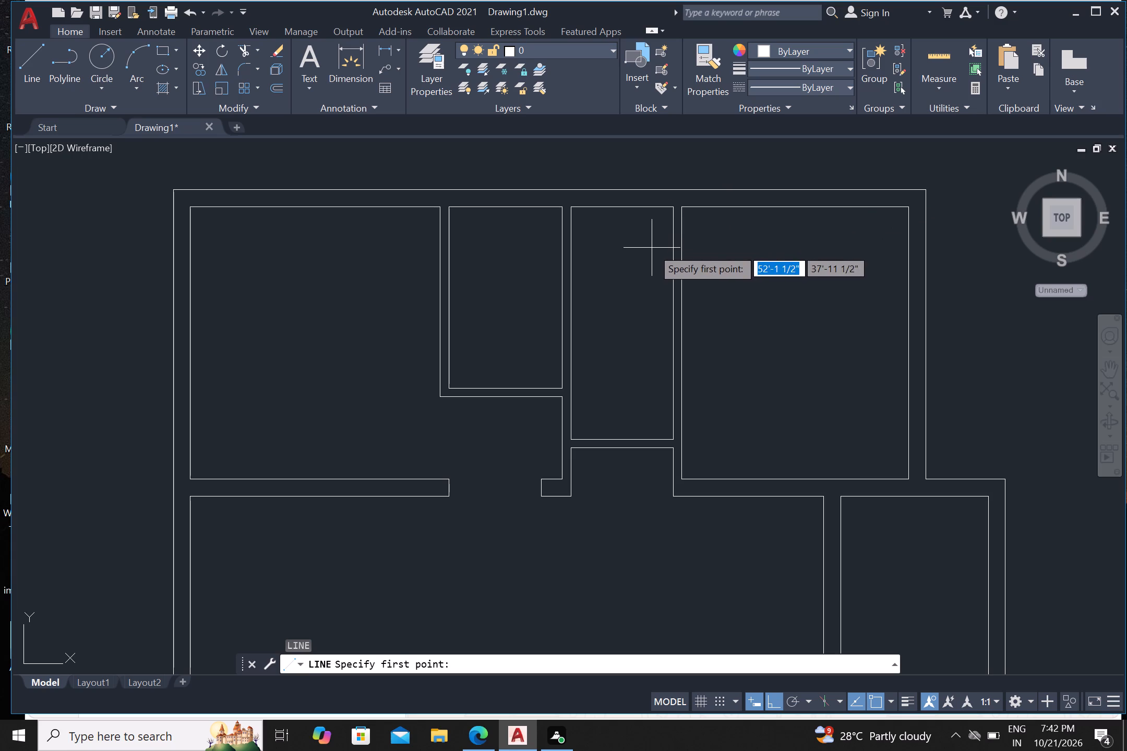
click(652, 248)
click(750, 253)
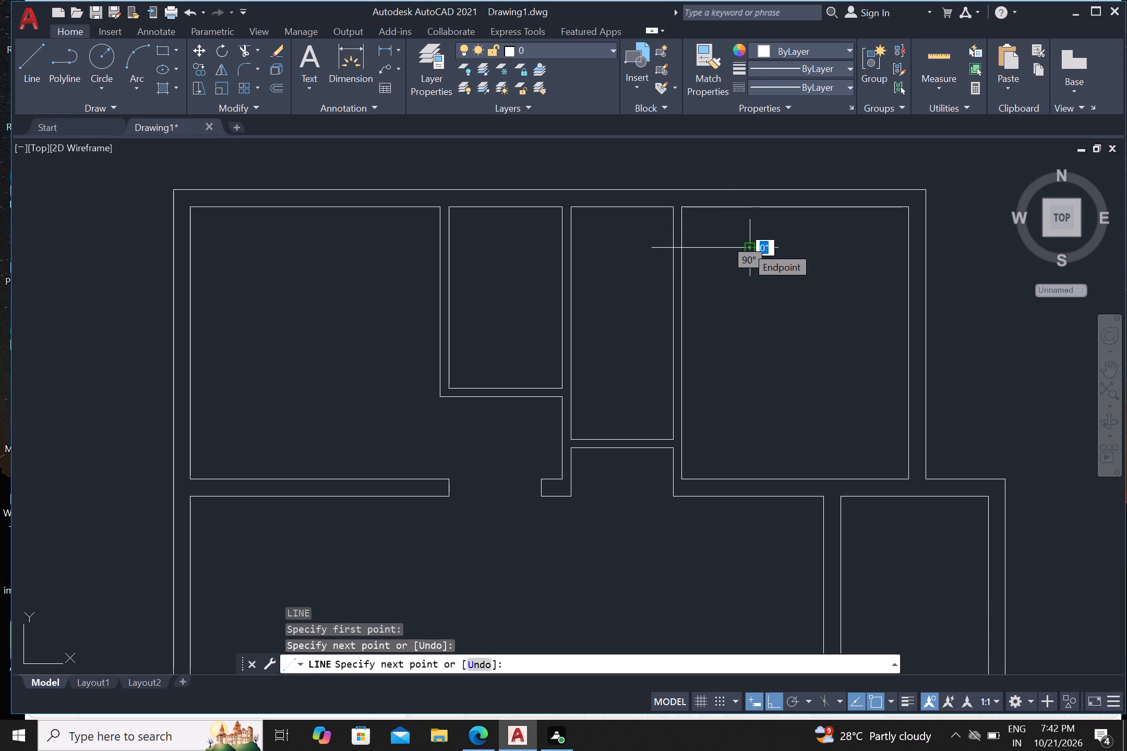
key(Escape)
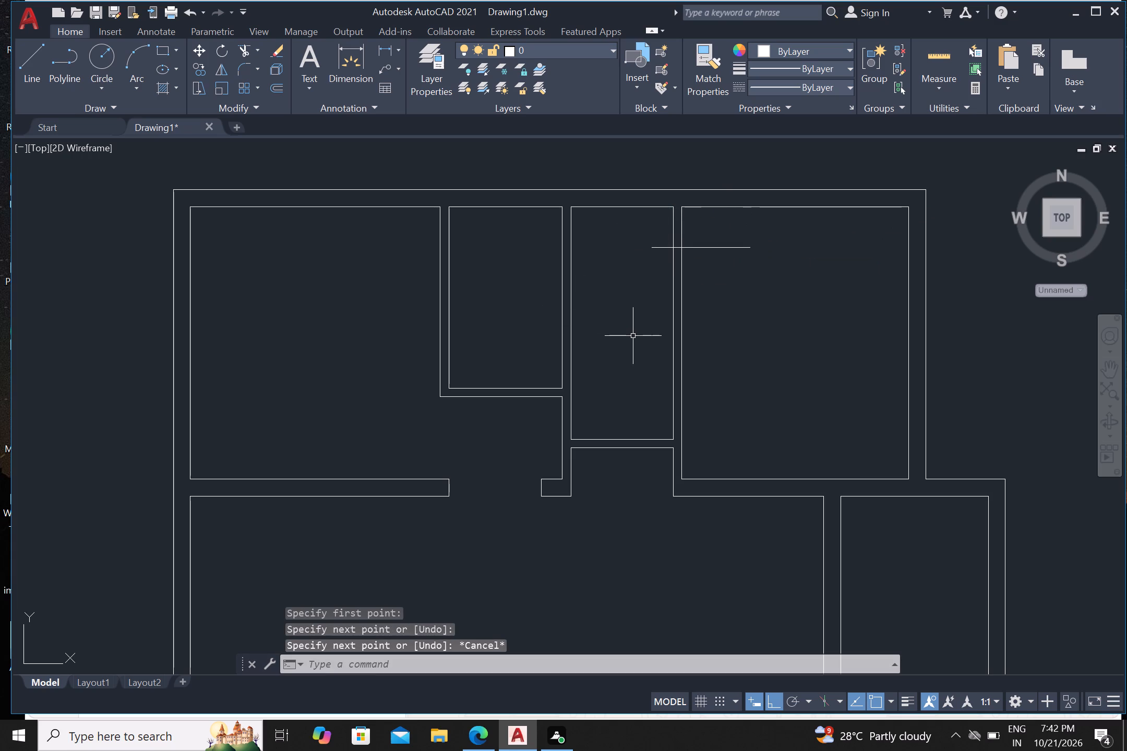
key(l)
key(Return)
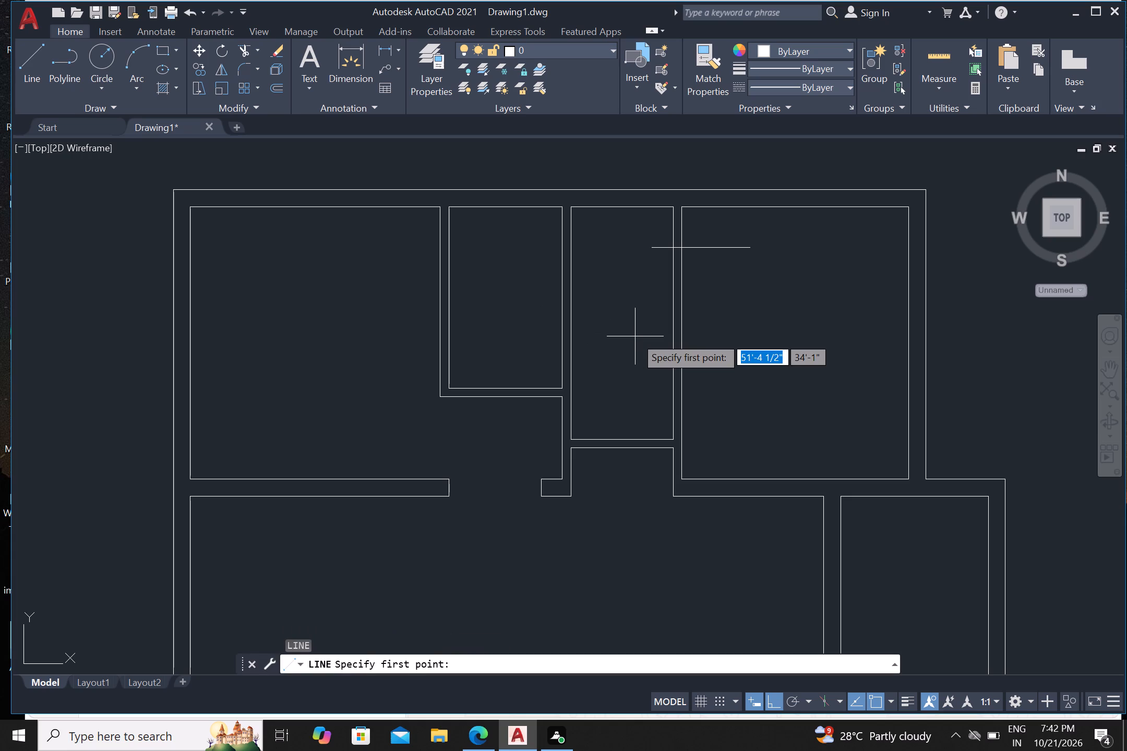
click(653, 299)
click(751, 324)
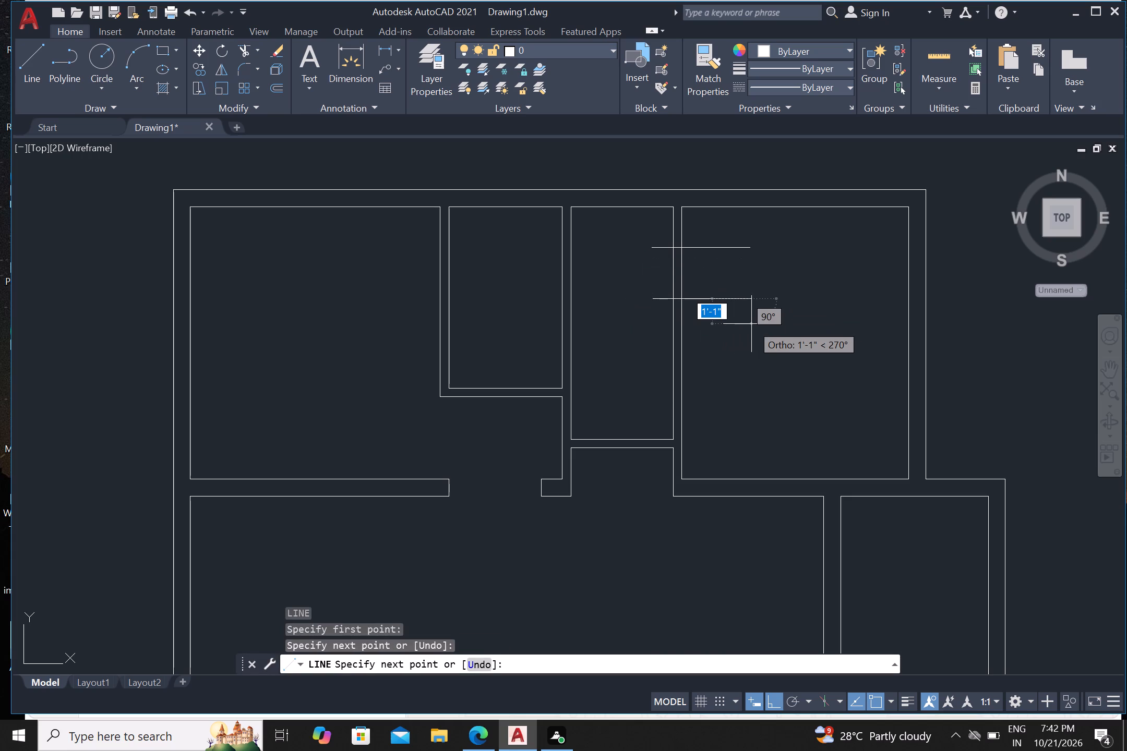
key(Escape)
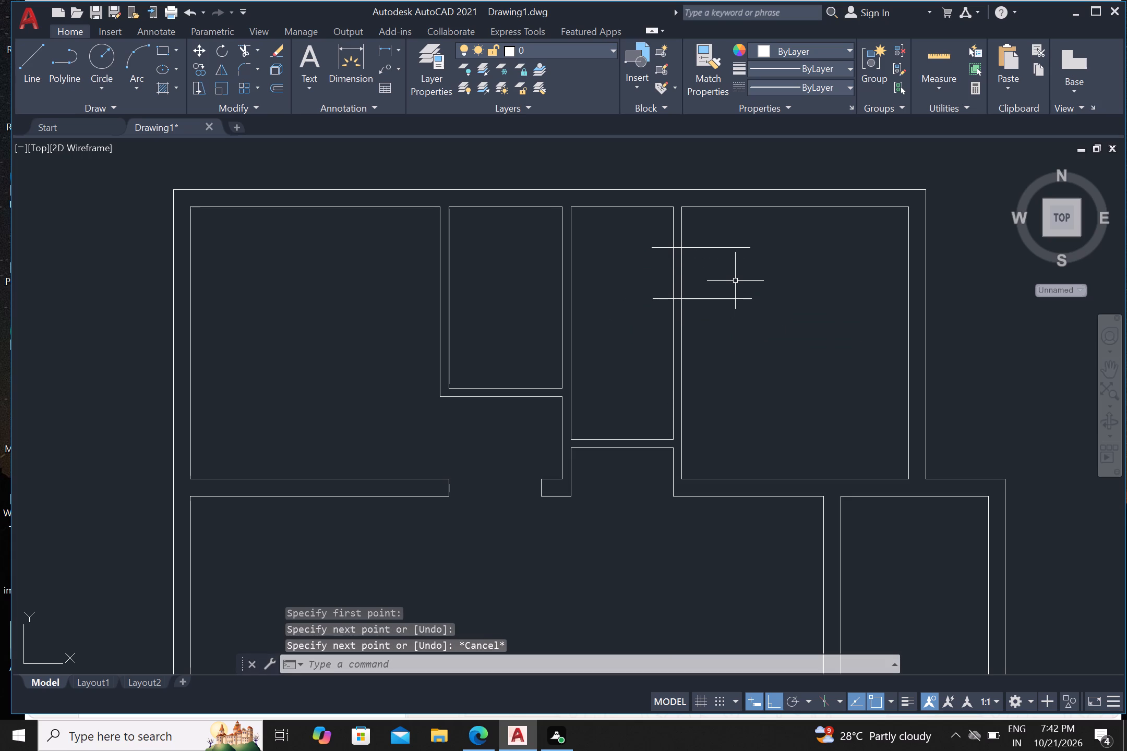
Trim the wall between the narrow upper room and upper-right room to form an opening between the two lines, and trim the lines' overhangs.
text(tr)
key(Return)
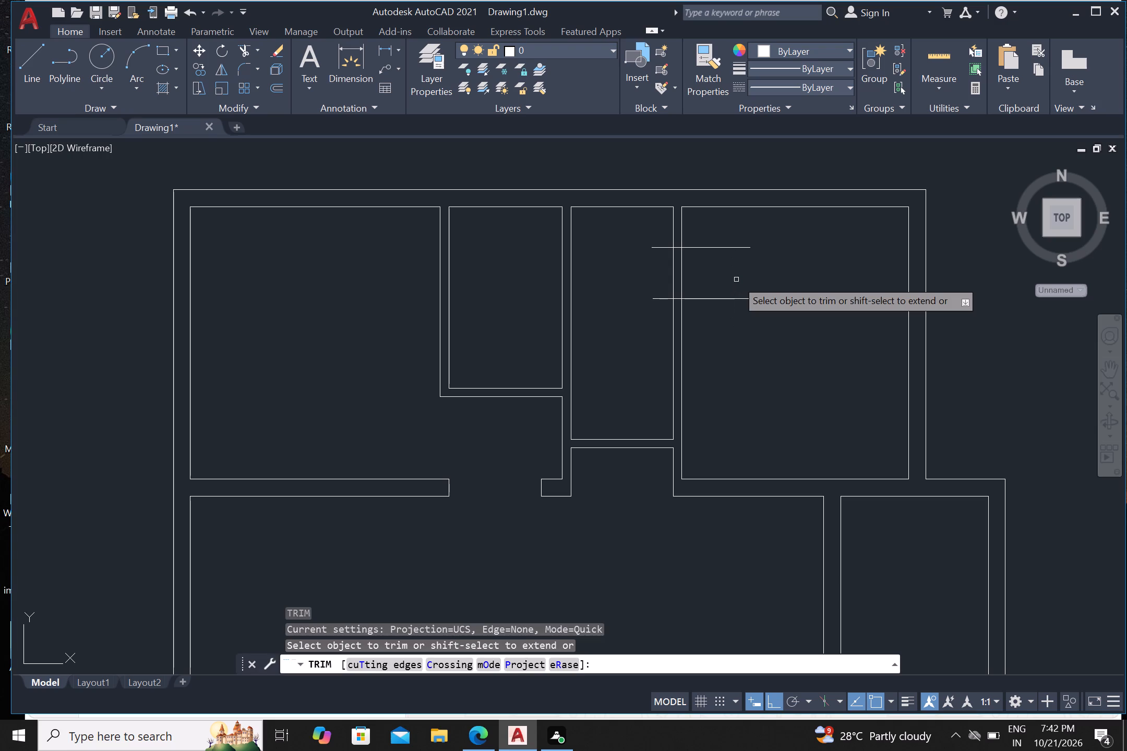
click(654, 277)
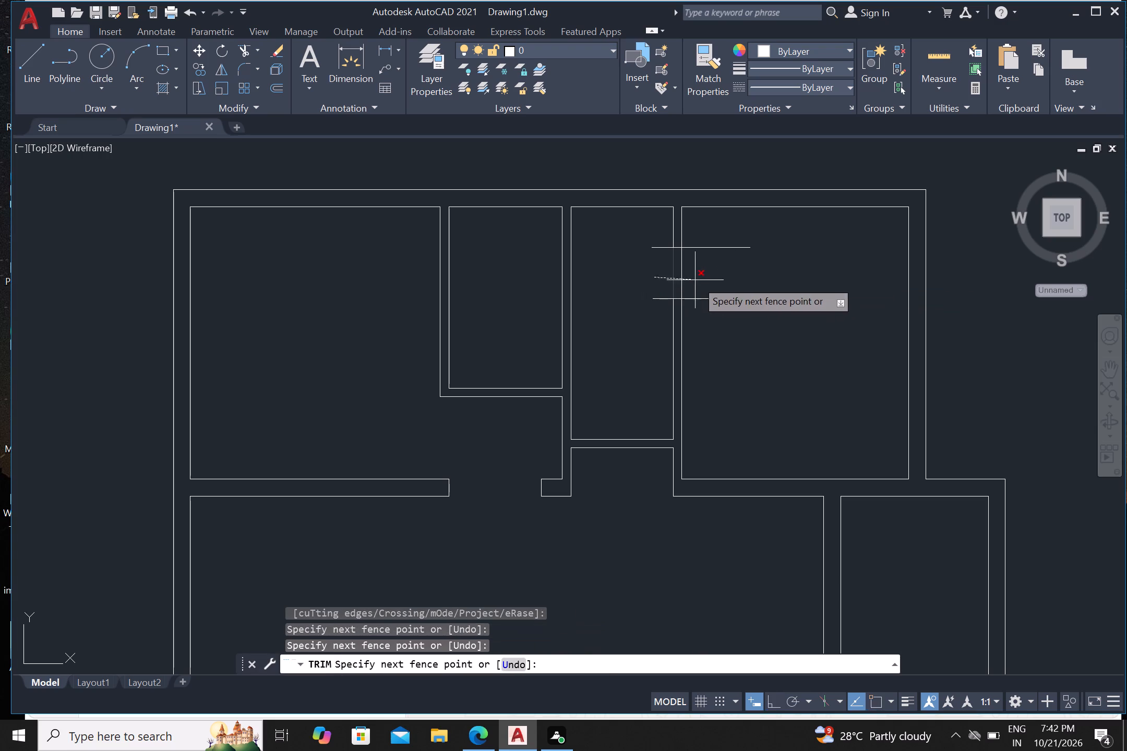
click(713, 278)
click(714, 330)
click(701, 232)
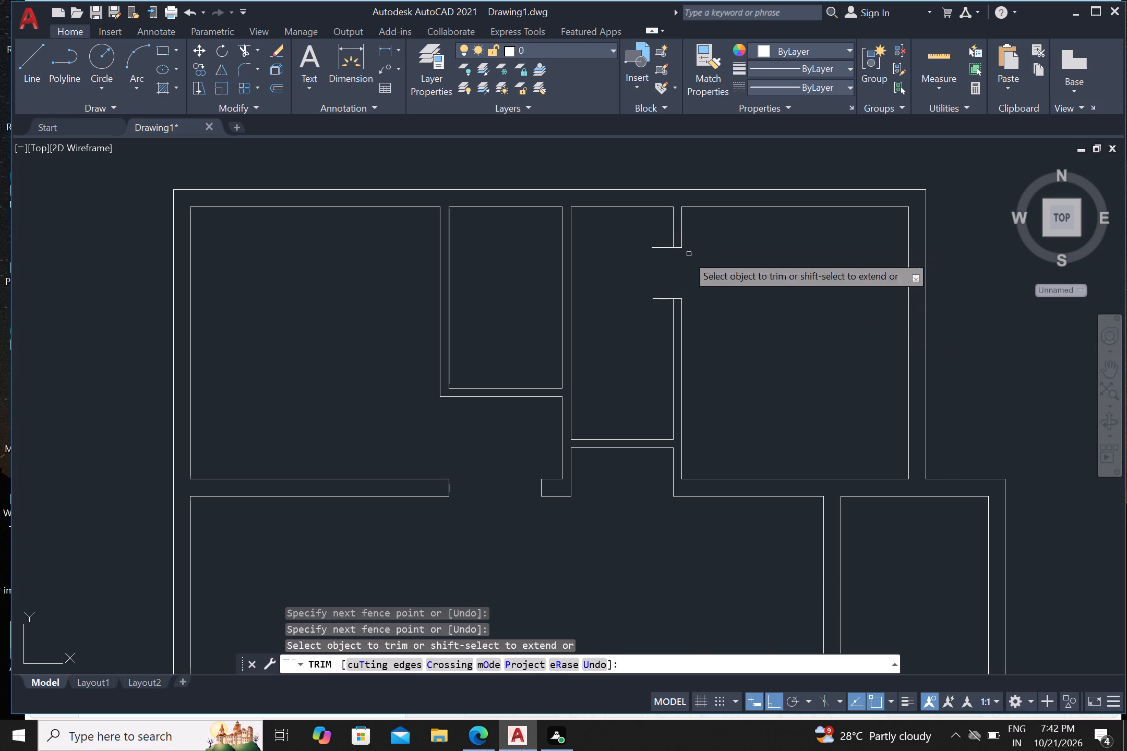
click(656, 237)
click(660, 317)
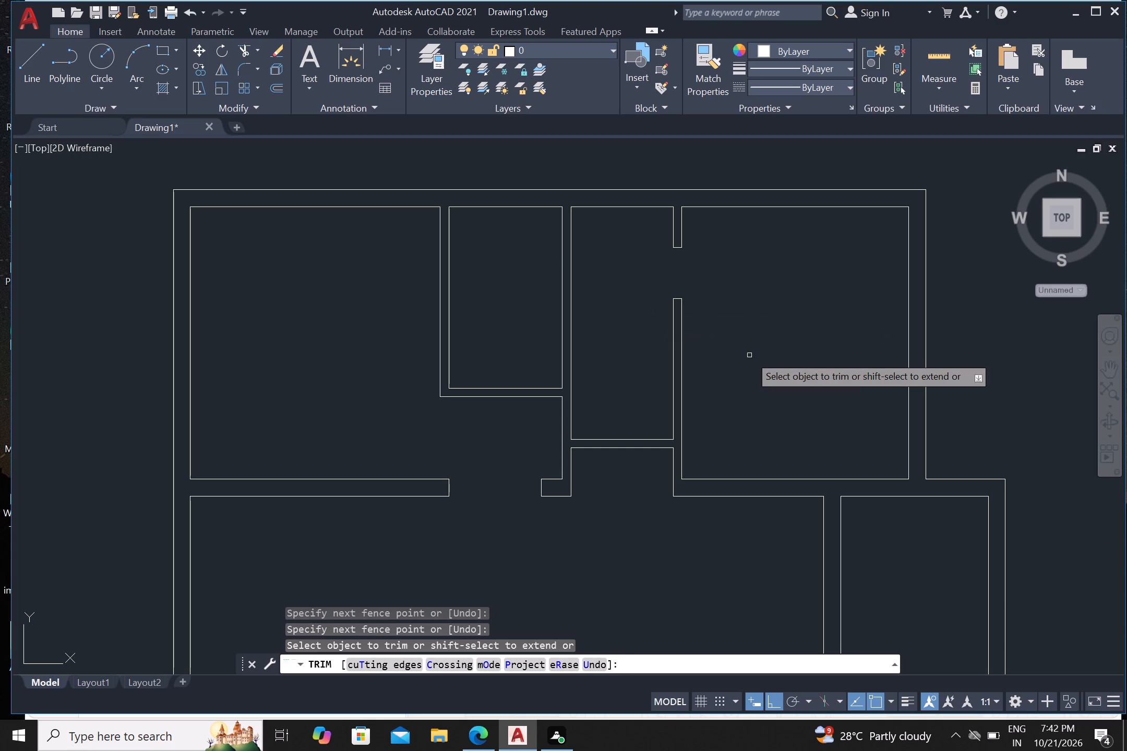
scroll(749, 355, down, 1)
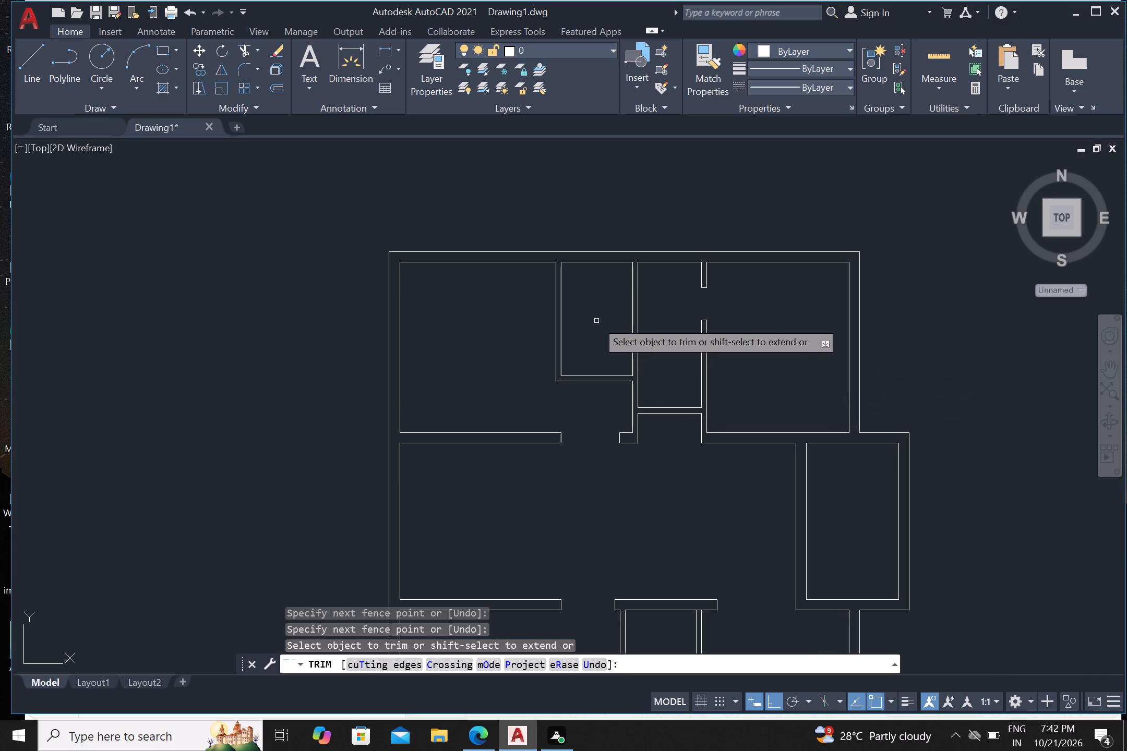
scroll(596, 321, up, 1)
key(Escape)
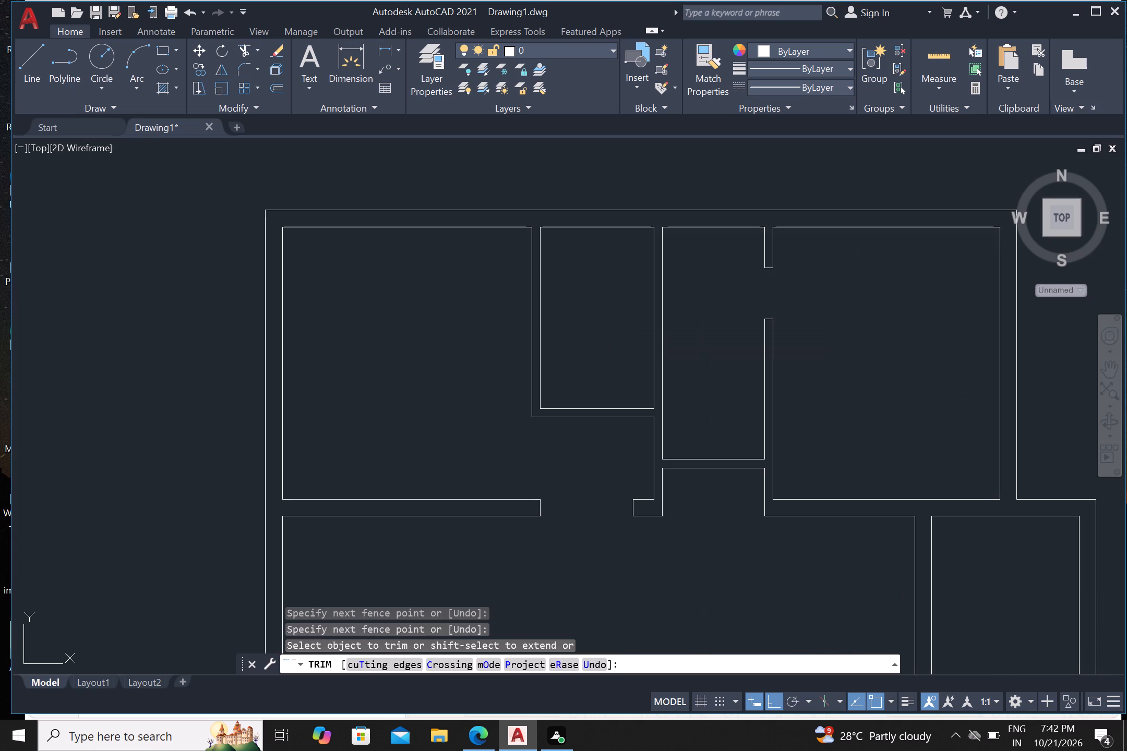
Draw two horizontal lines leftward from the corners of the upper-right room's wall opening, crossing both partitions and ending inside the upper-left room.
key(l)
key(Return)
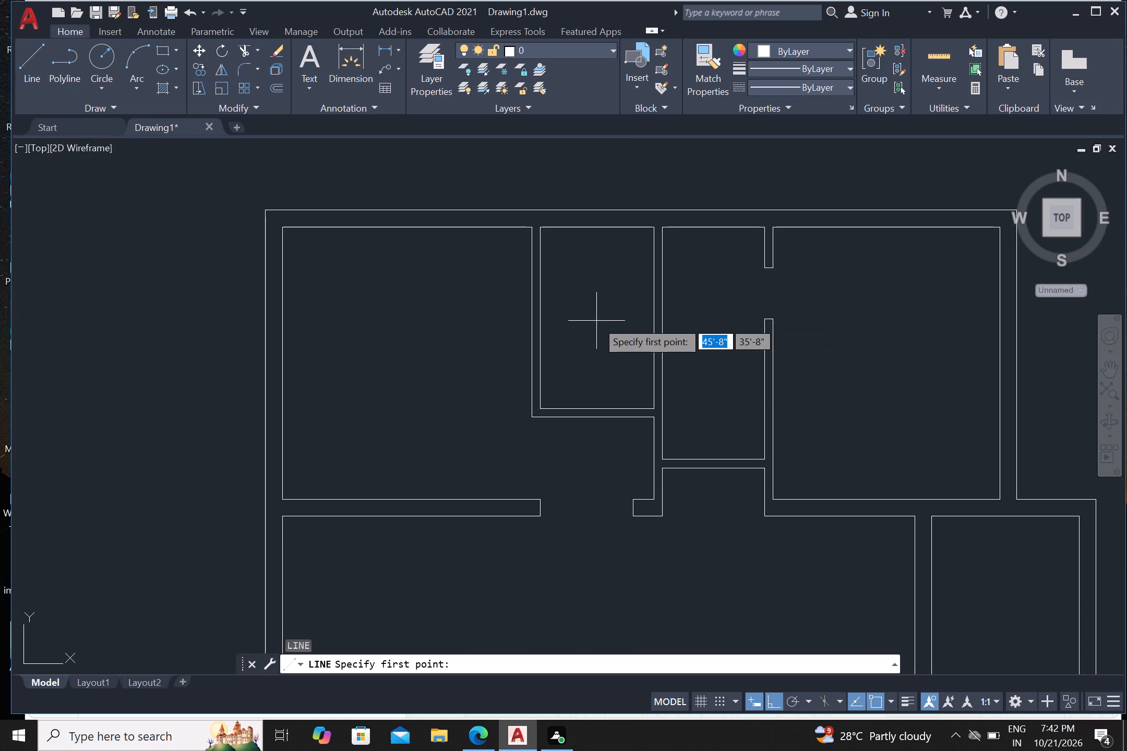
click(765, 271)
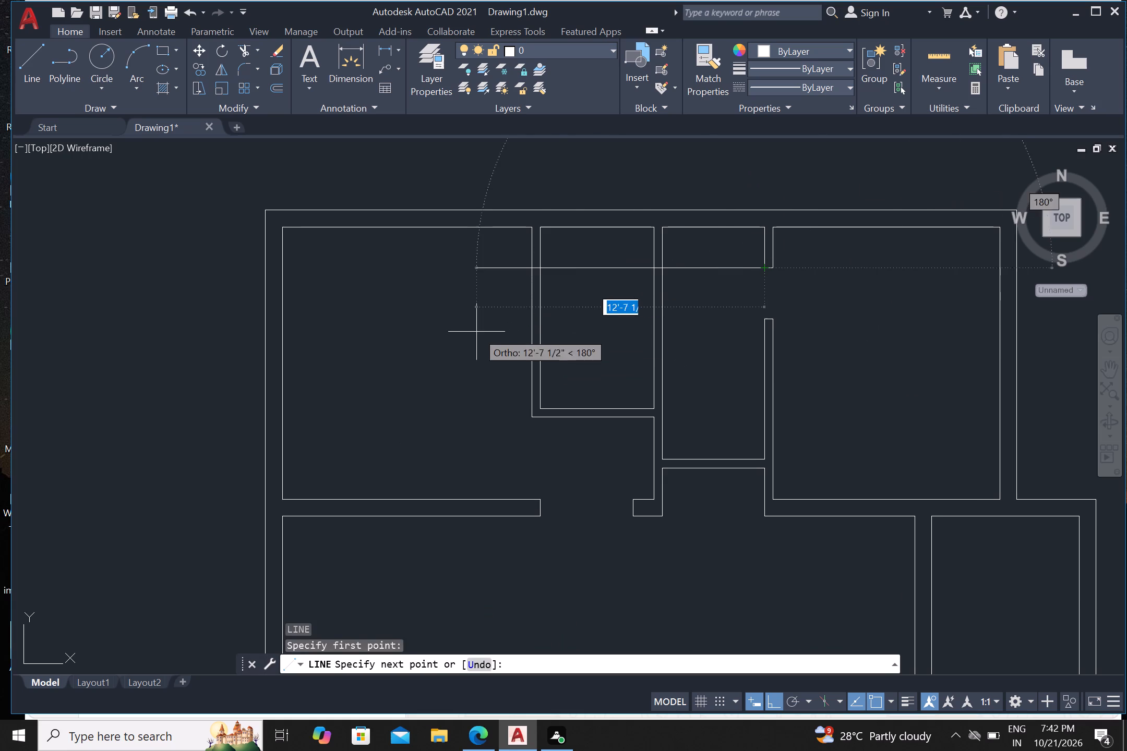
click(471, 333)
key(Escape)
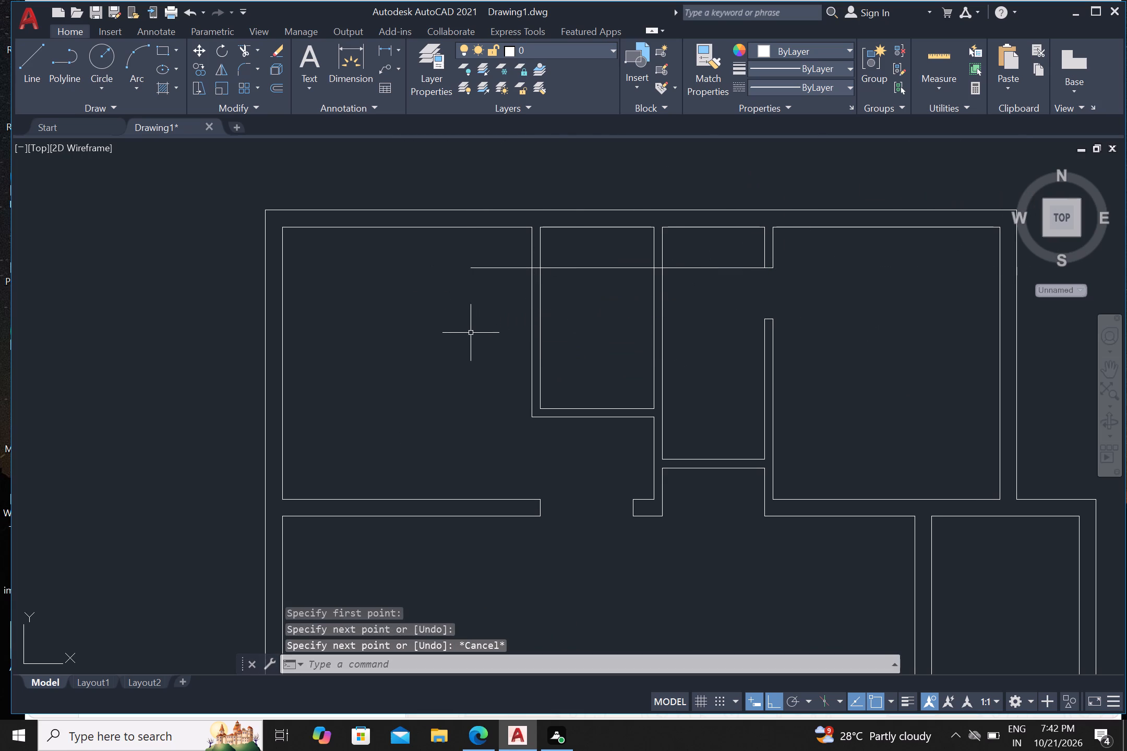
key(Return)
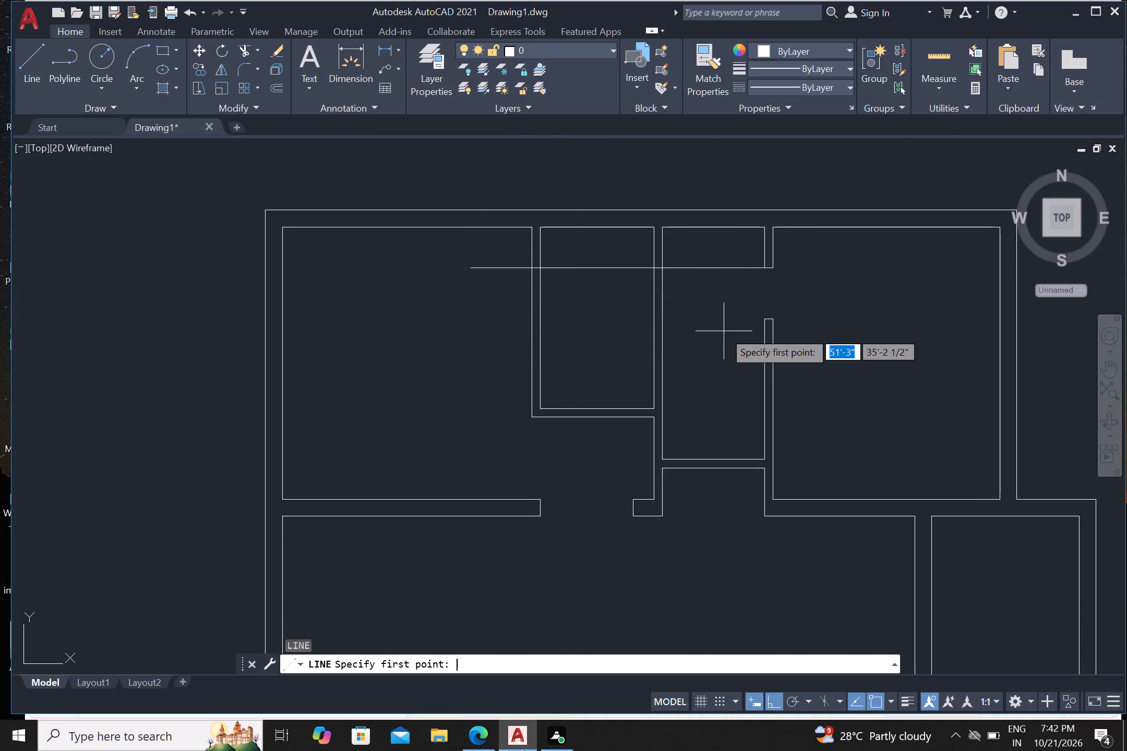
click(761, 323)
click(470, 380)
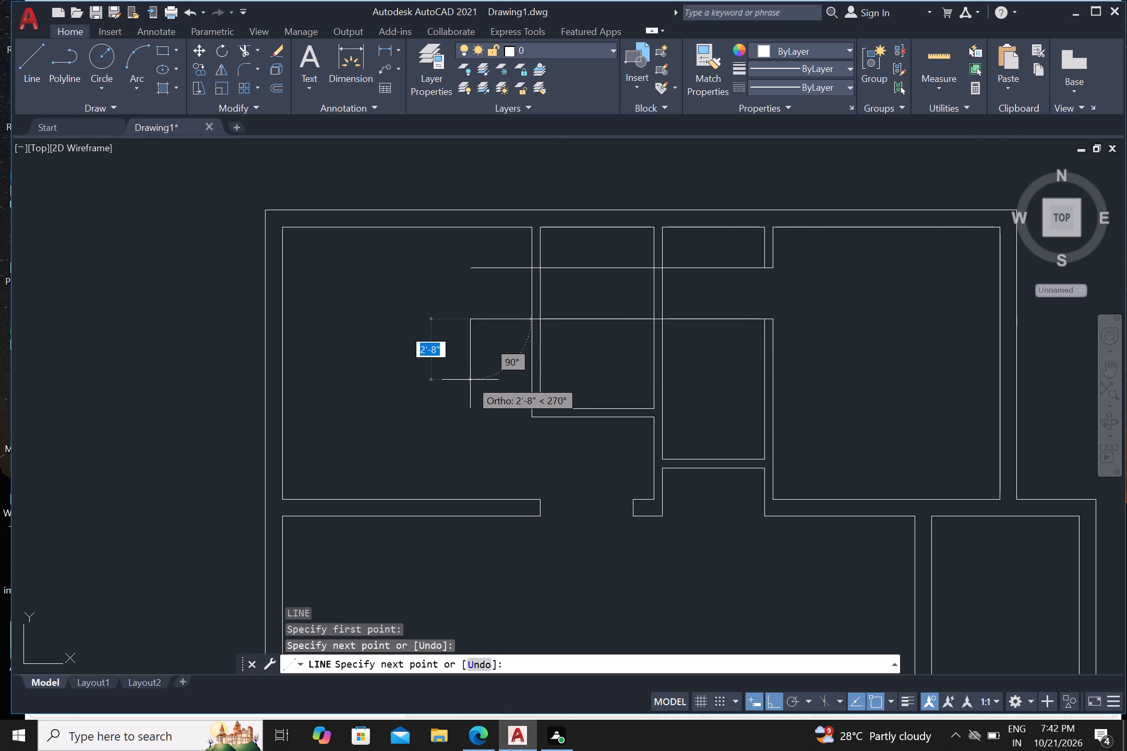
key(Escape)
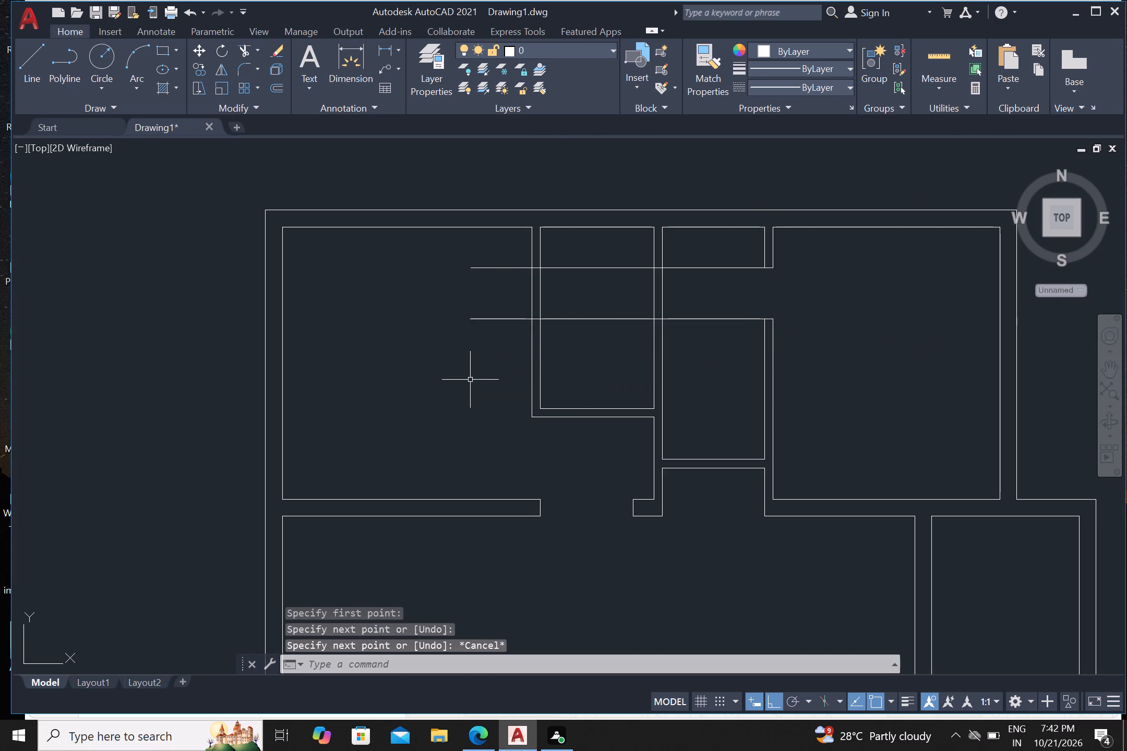
Trim the upper-left room's right partition between the two lines to form an opening, and trim the lines inside both adjoining rooms.
key(t)
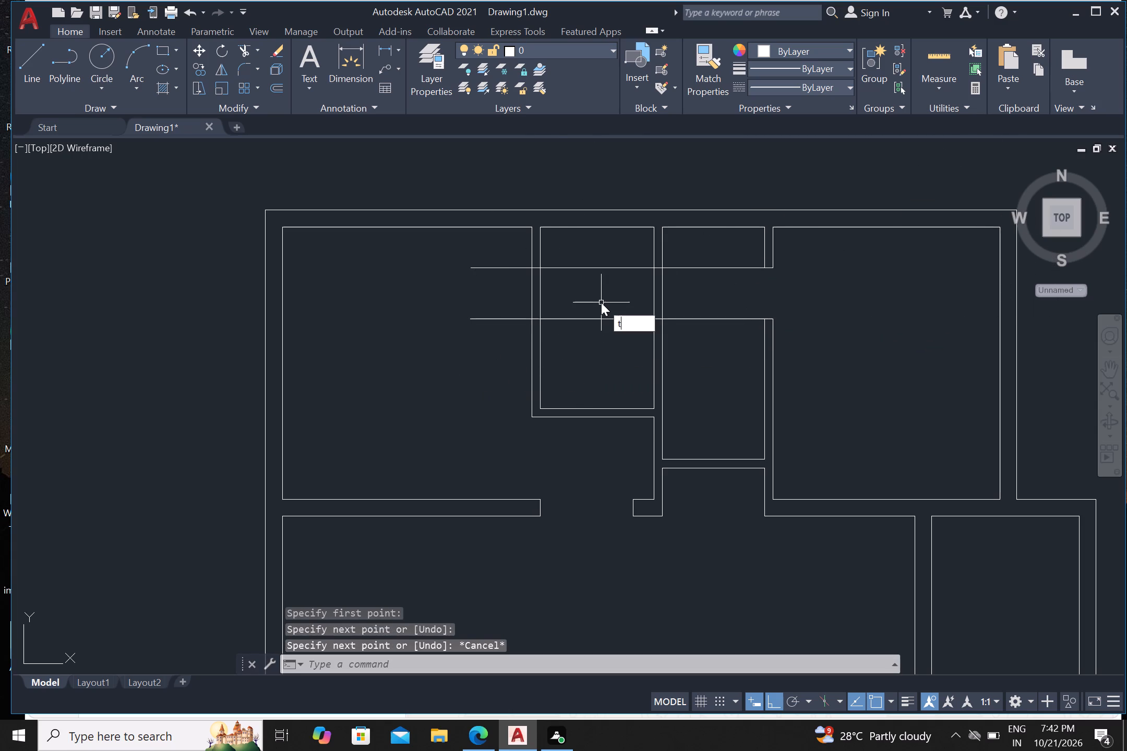
key(r)
key(Return)
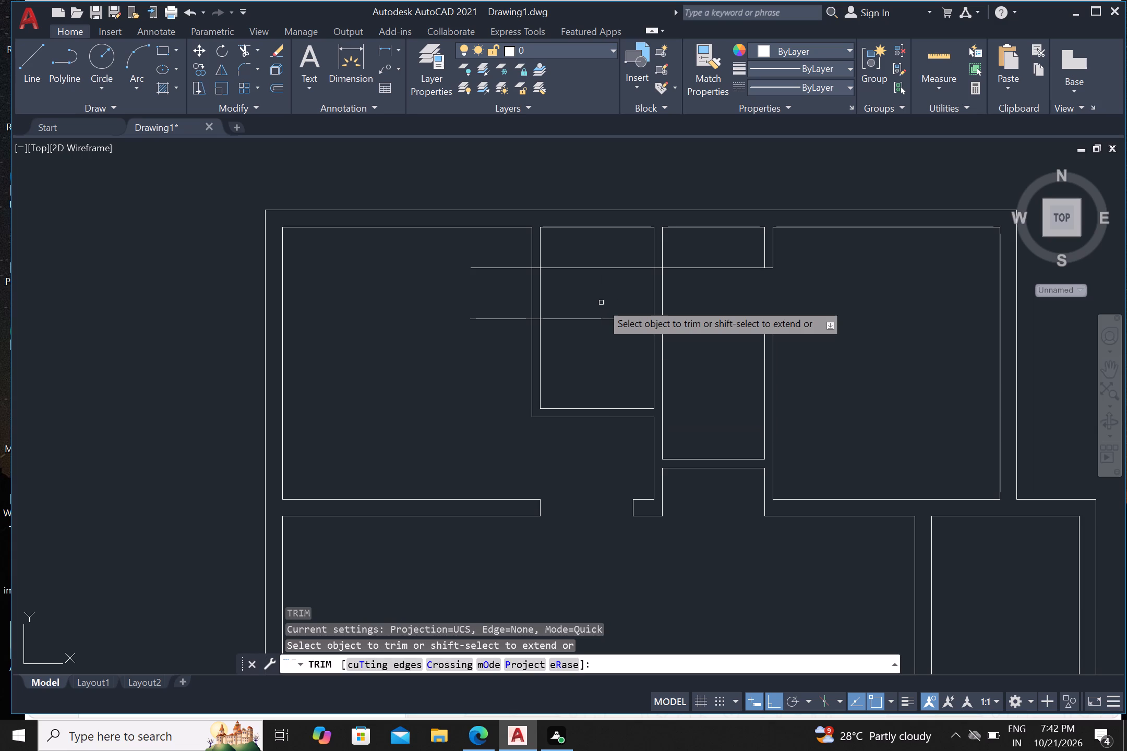
click(553, 292)
click(517, 297)
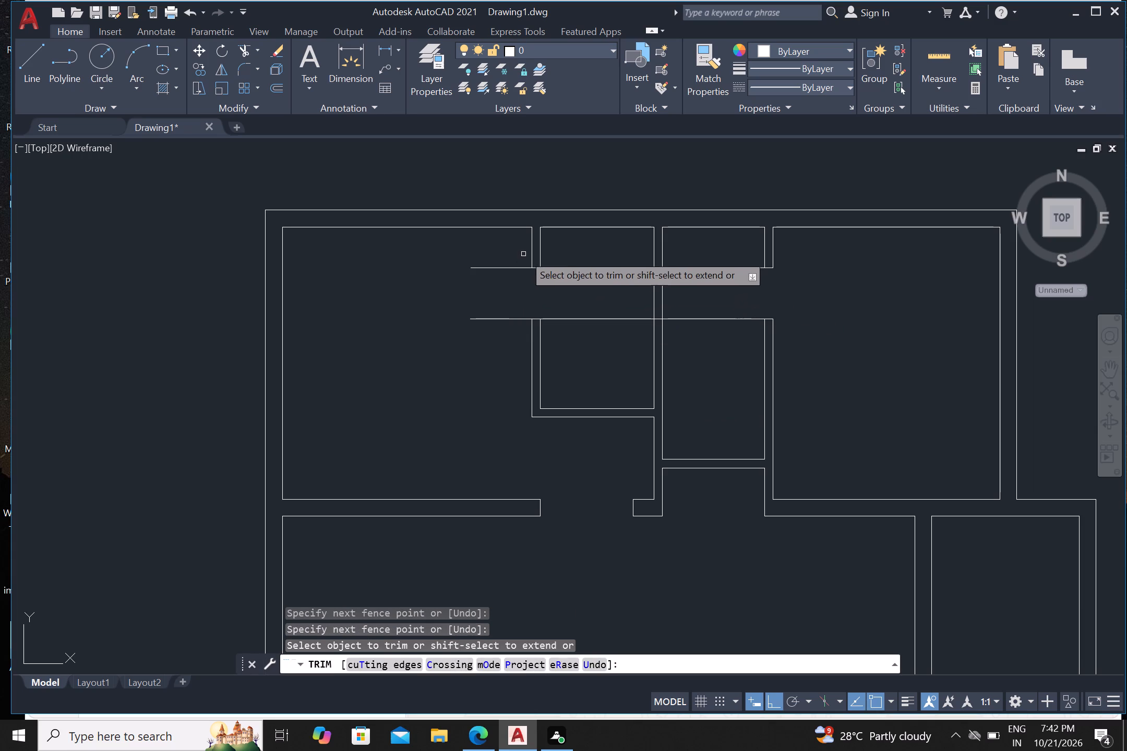
click(524, 253)
drag(493, 347, 495, 343)
drag(593, 345, 592, 344)
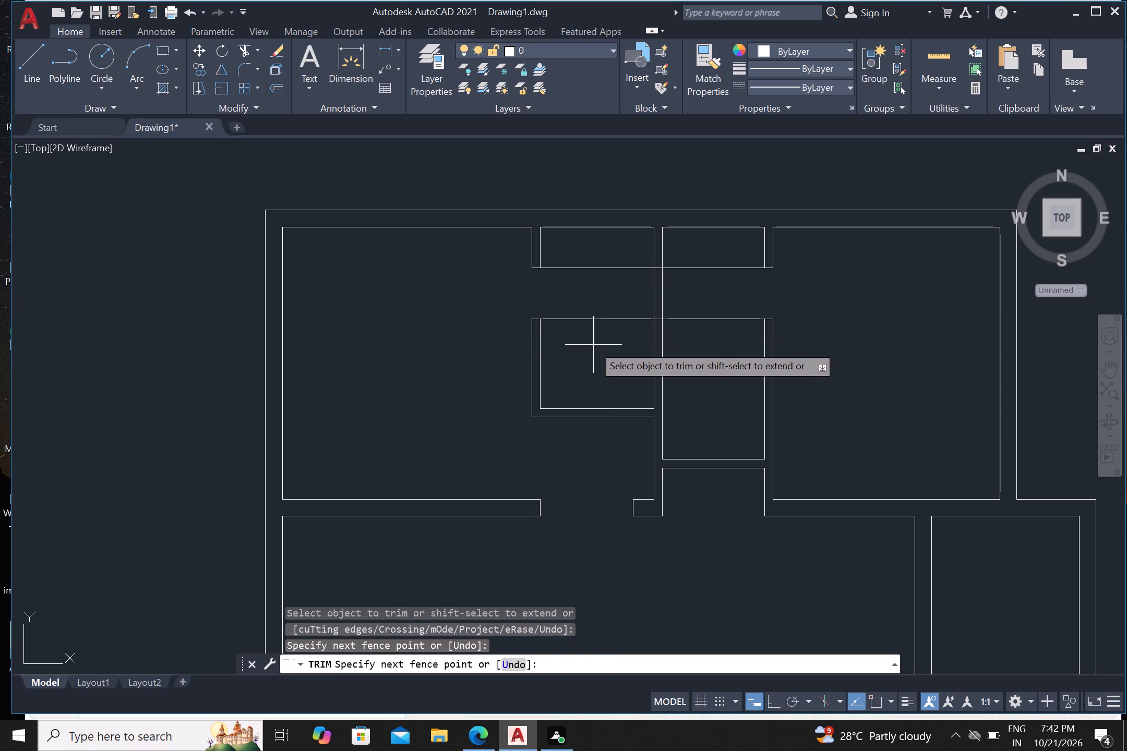
drag(592, 344, 592, 337)
drag(612, 256, 612, 265)
Trim the remaining pieces of the two horizontal lines inside the middle partition and across the narrow upper room.
scroll(649, 286, up, 2)
click(660, 223)
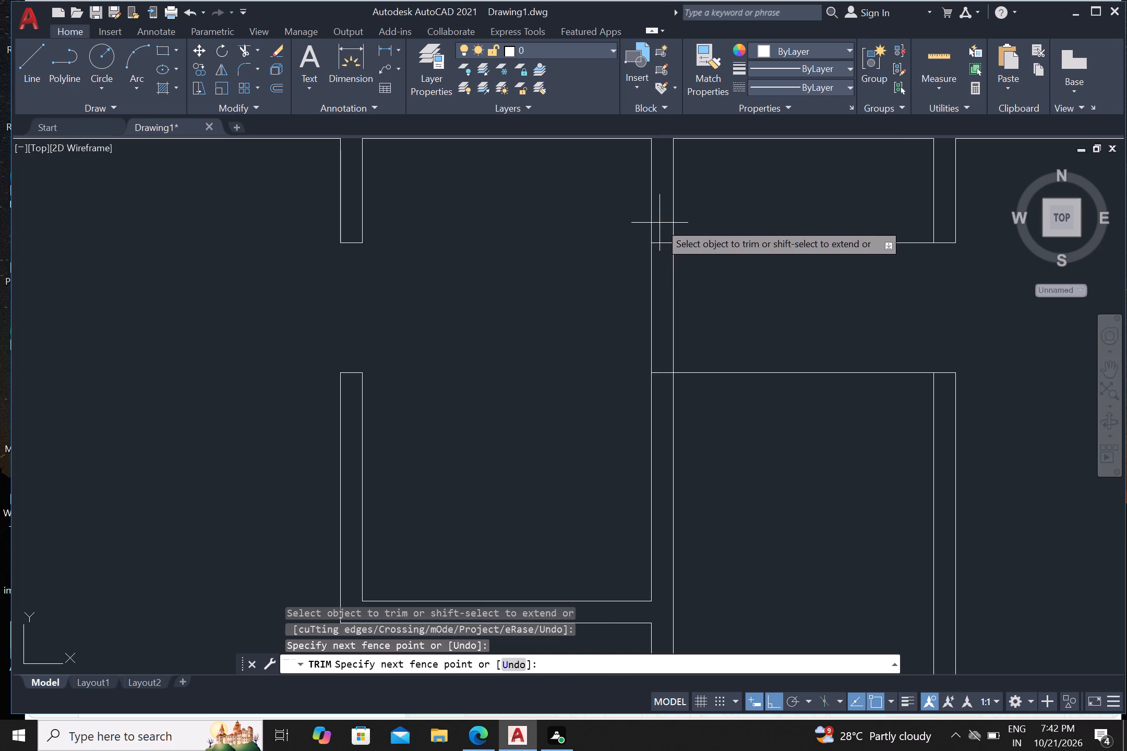
click(661, 399)
scroll(658, 390, down, 2)
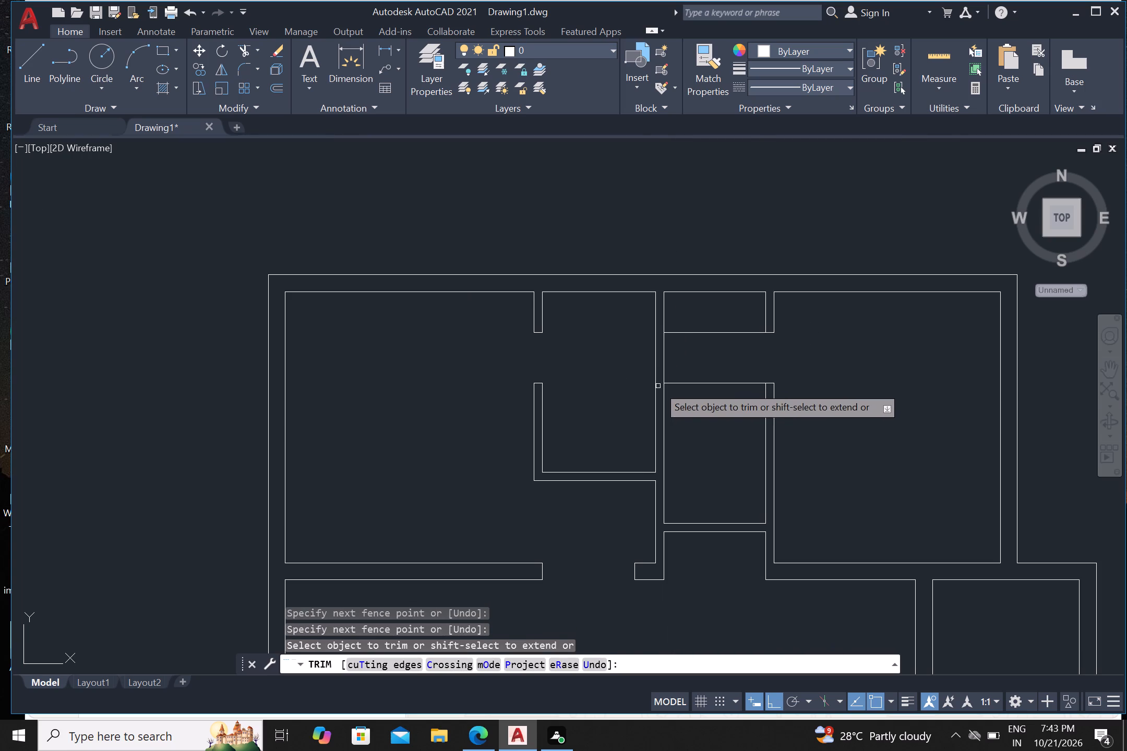
click(715, 318)
click(715, 406)
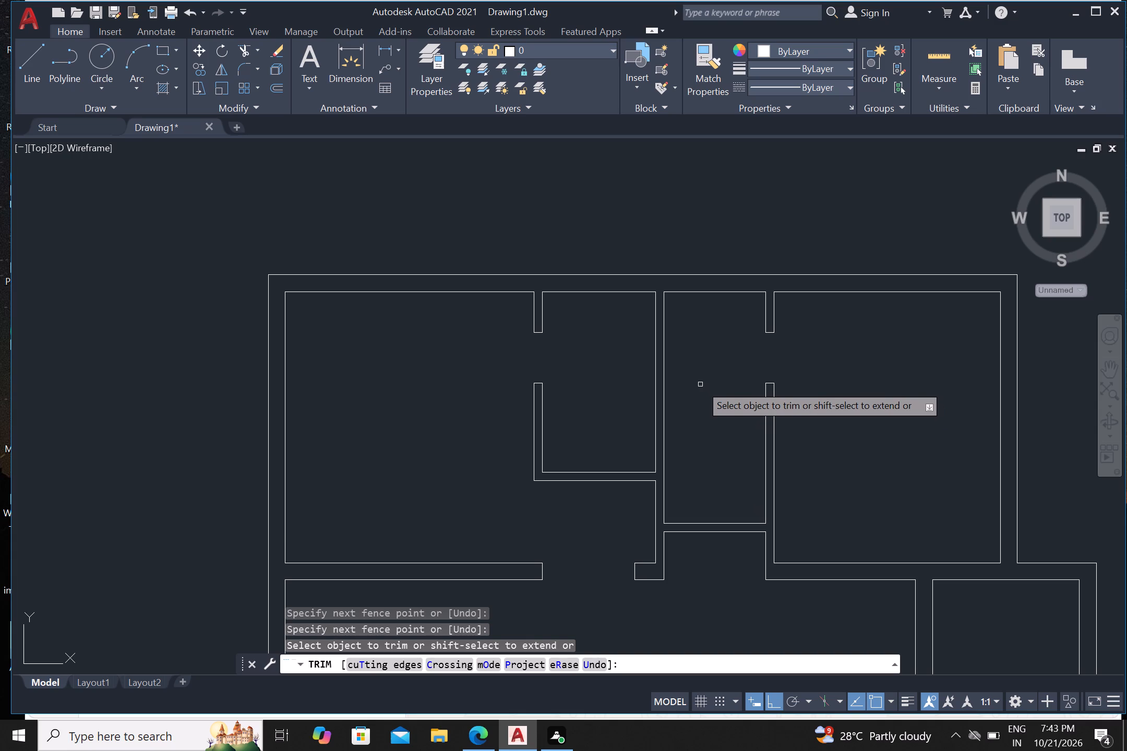
Draw a vertical line from the upper-right room's lower-left inside corner down across its bottom wall into the middle room.
scroll(671, 380, down, 1)
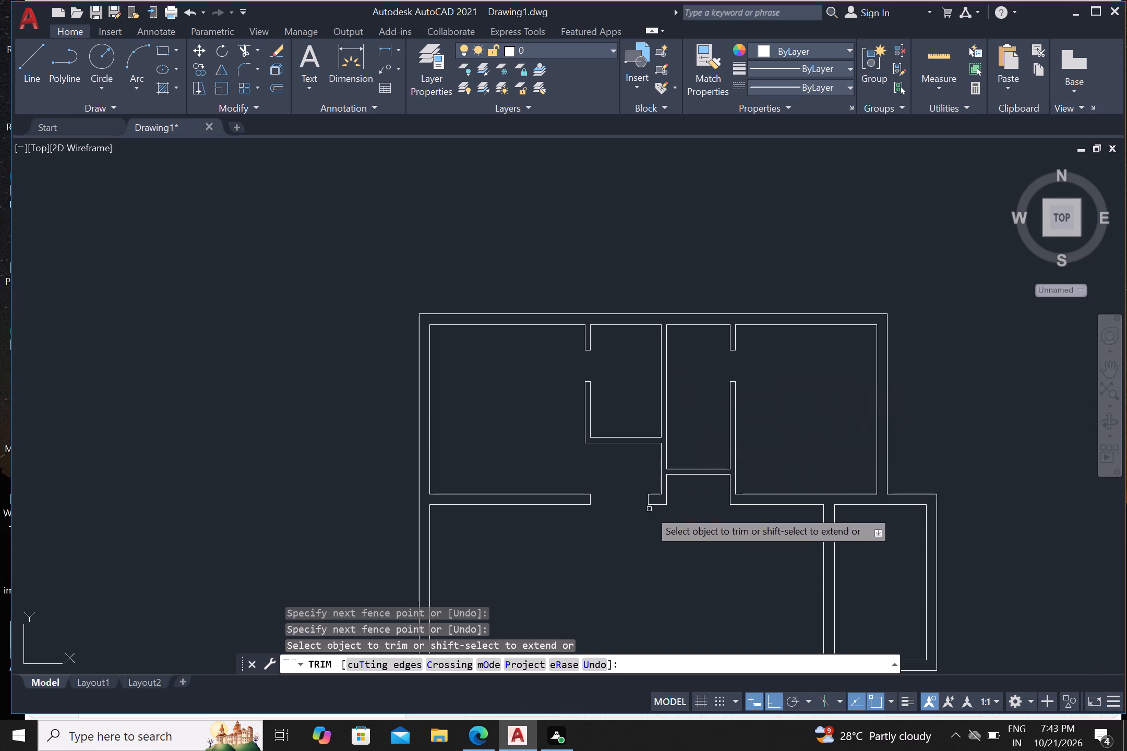
scroll(662, 543, down, 1)
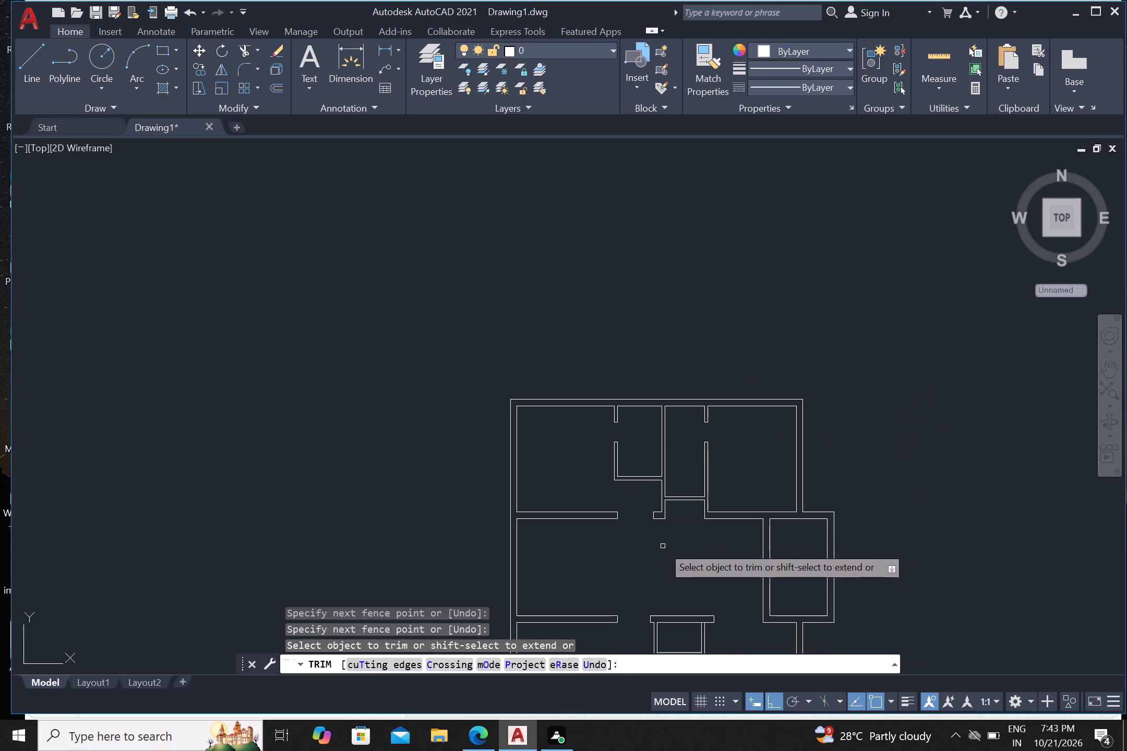
middle_drag(634, 559, 590, 347)
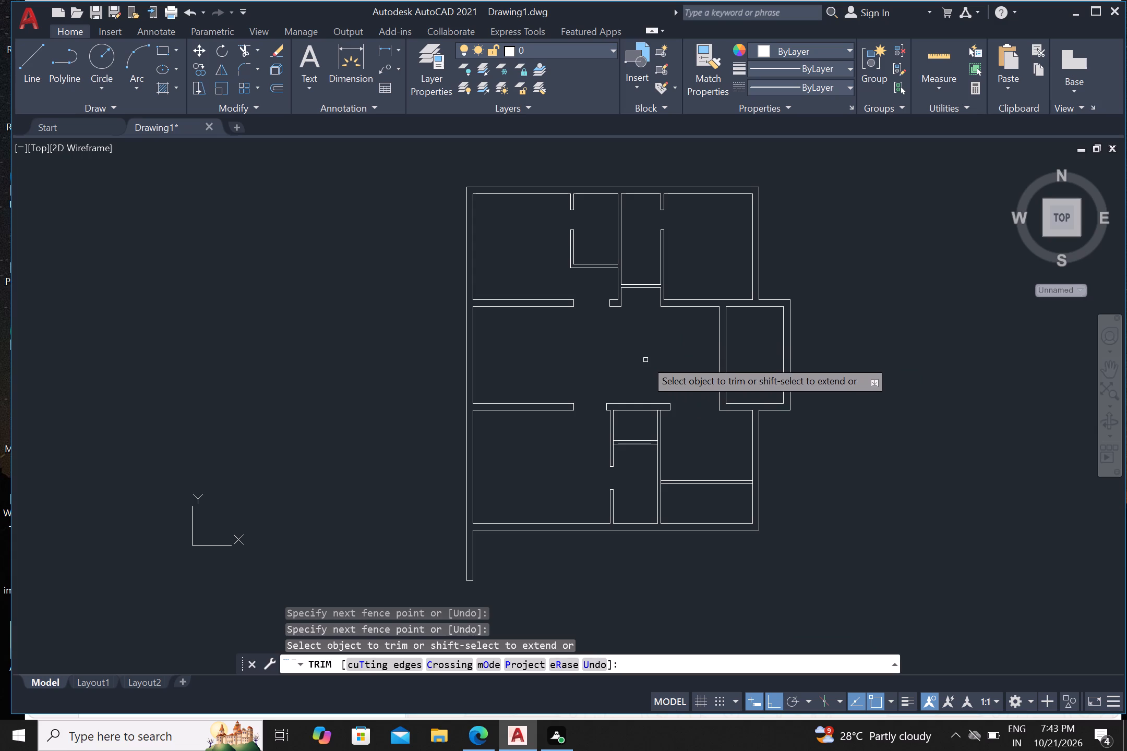
scroll(680, 341, up, 2)
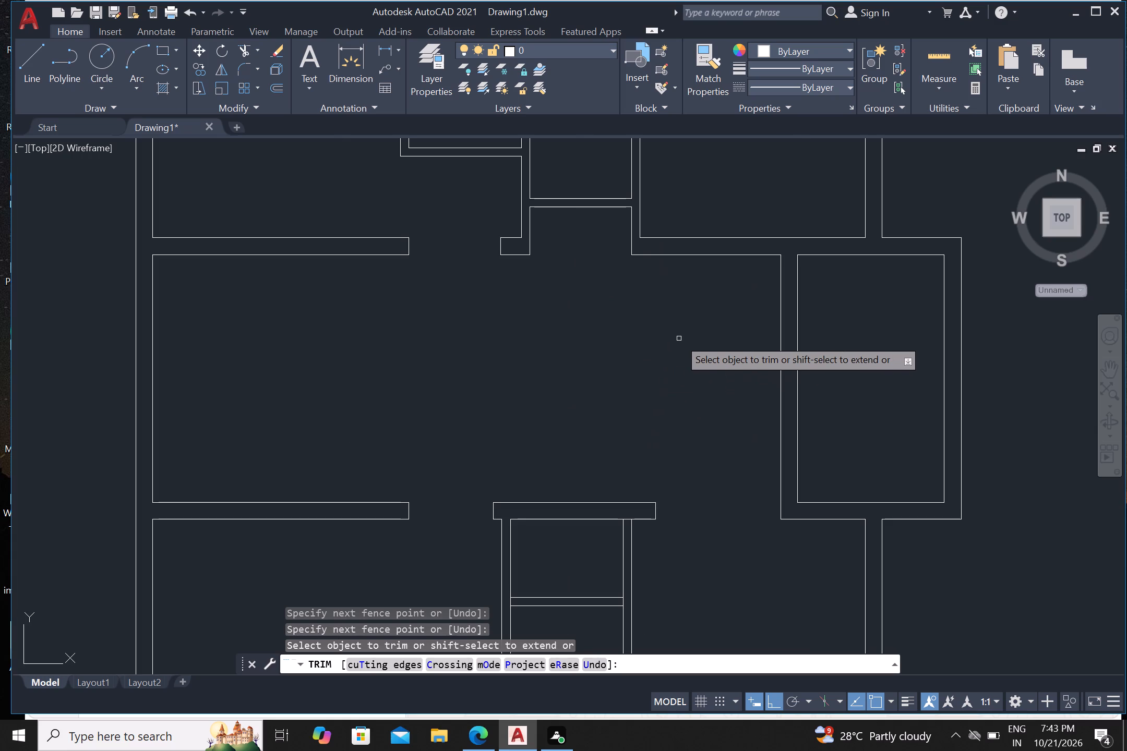
key(Escape)
key(l)
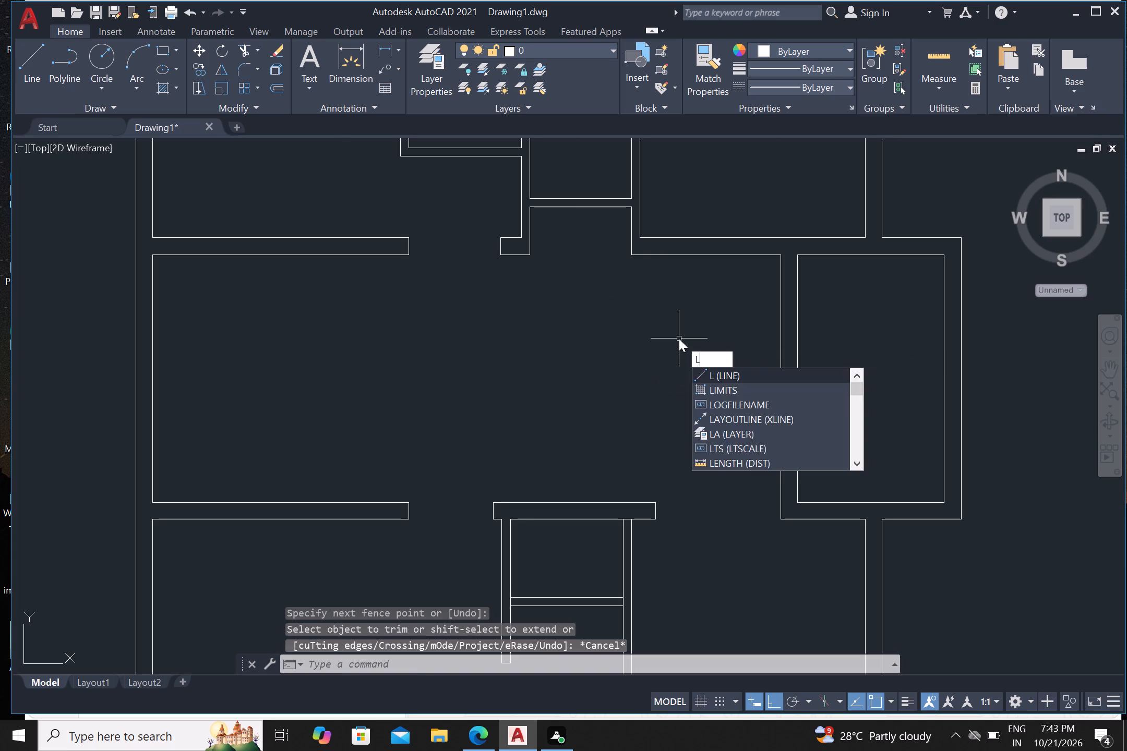
key(Return)
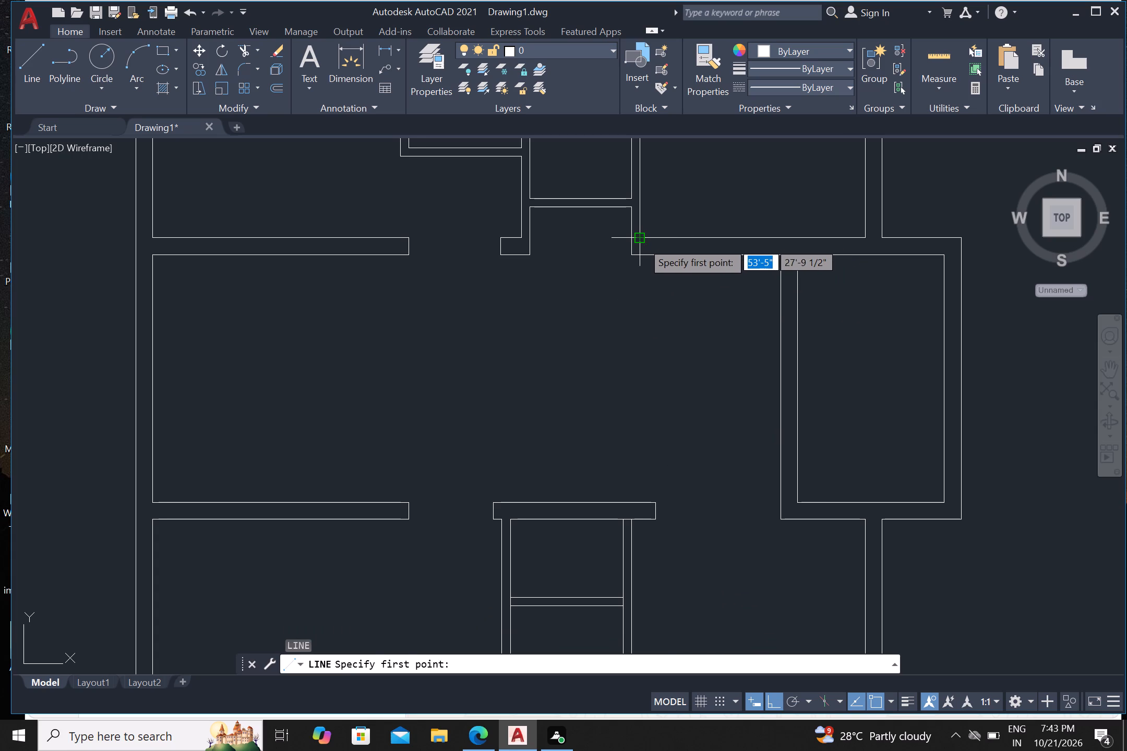
drag(642, 241, 638, 263)
click(641, 343)
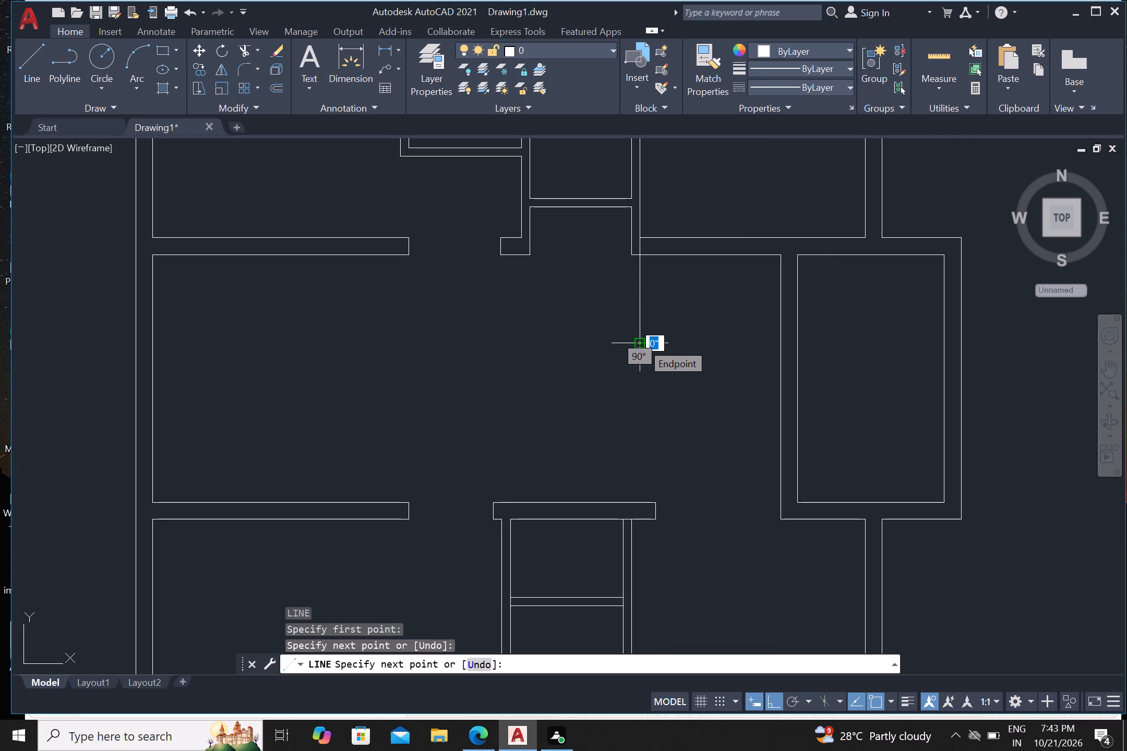
key(Escape)
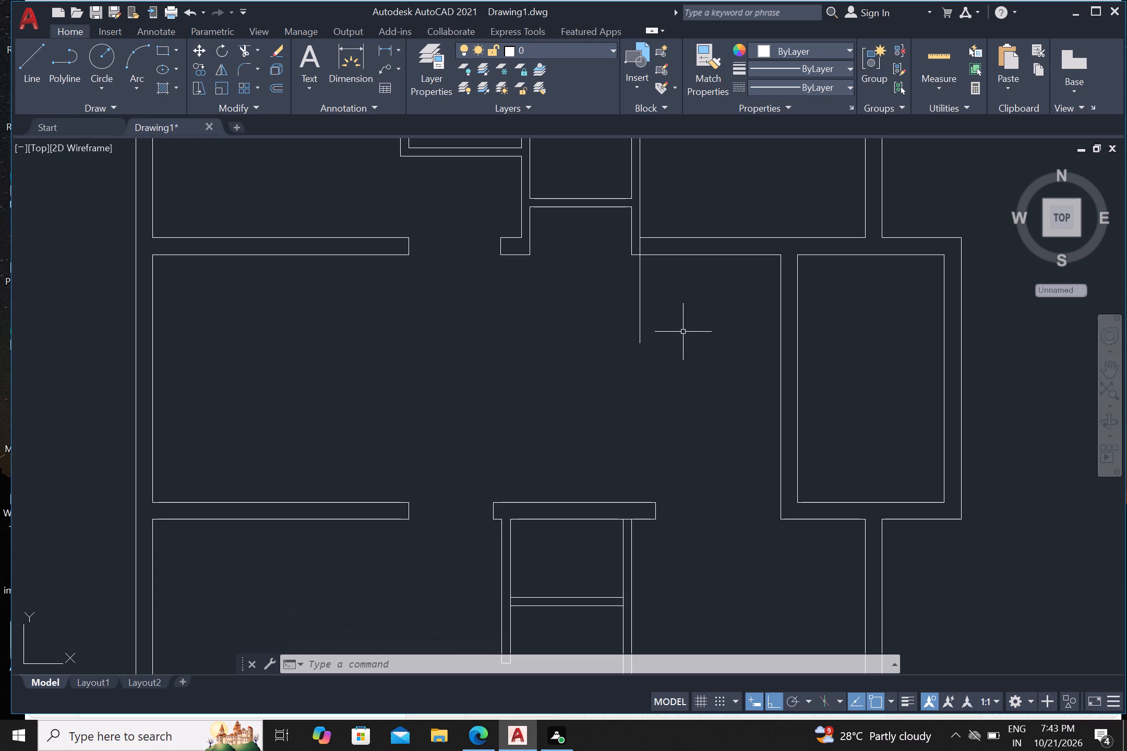
Offset the new vertical line 3'6" to the right.
key(o)
key(Return)
key(3)
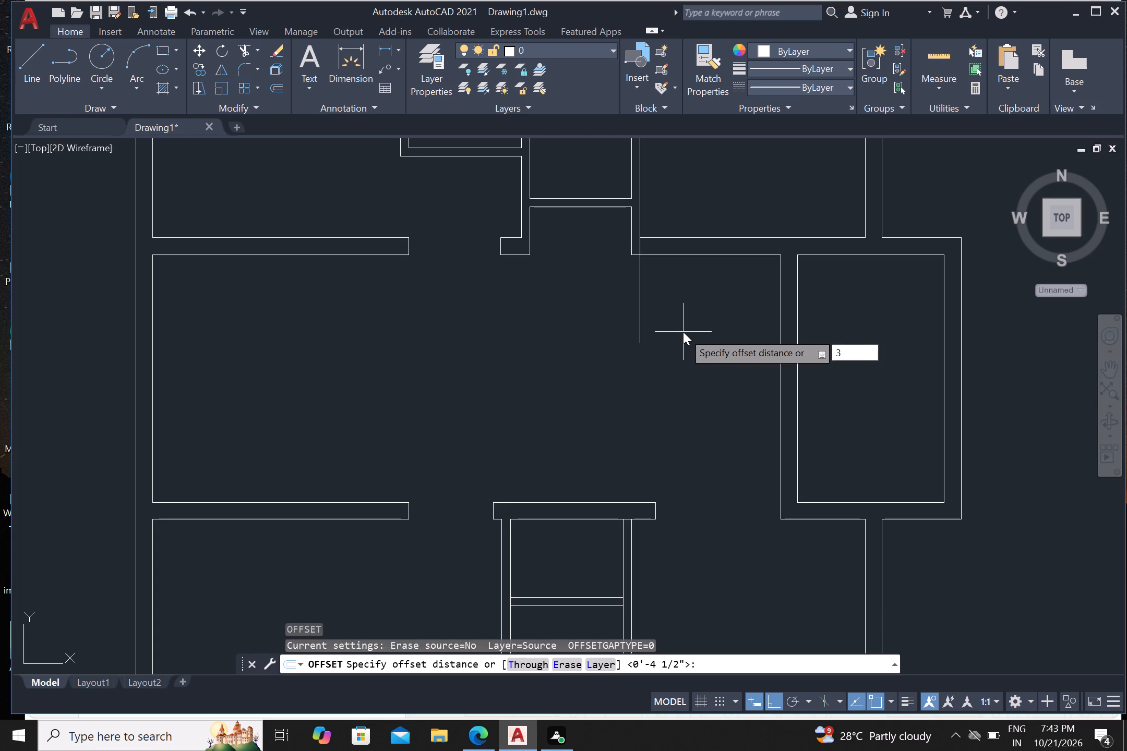
text('6)
key(shift+quotedbl)
key(Return)
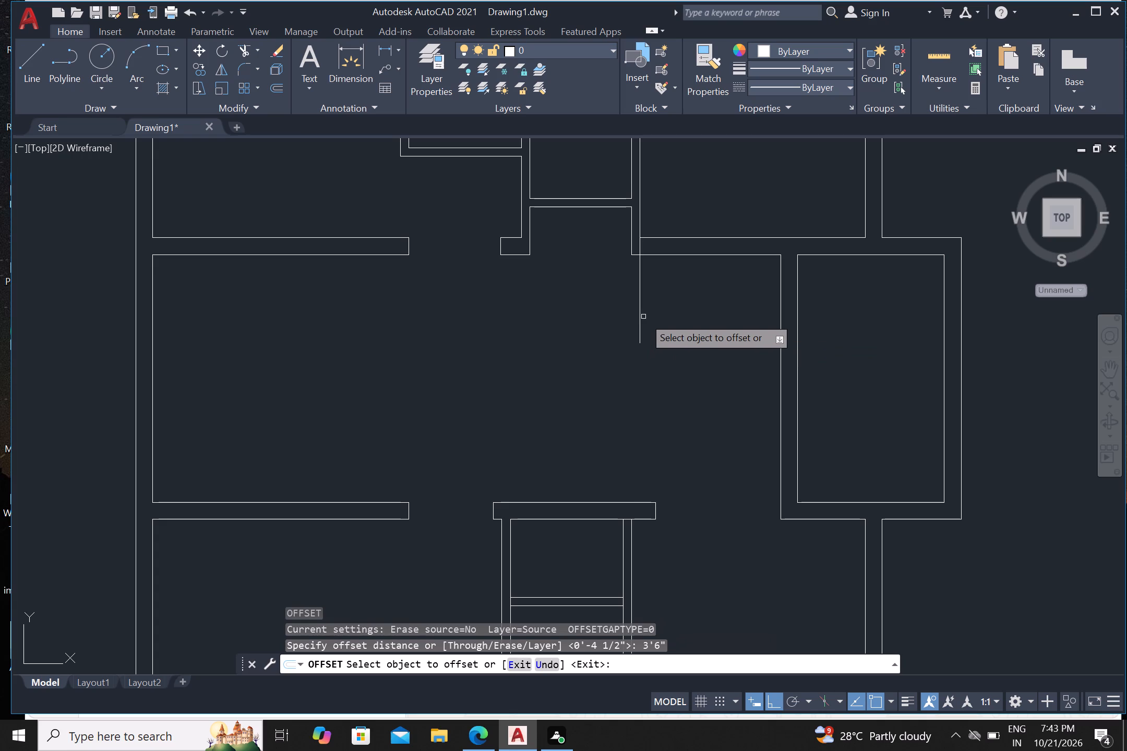
click(640, 322)
click(716, 317)
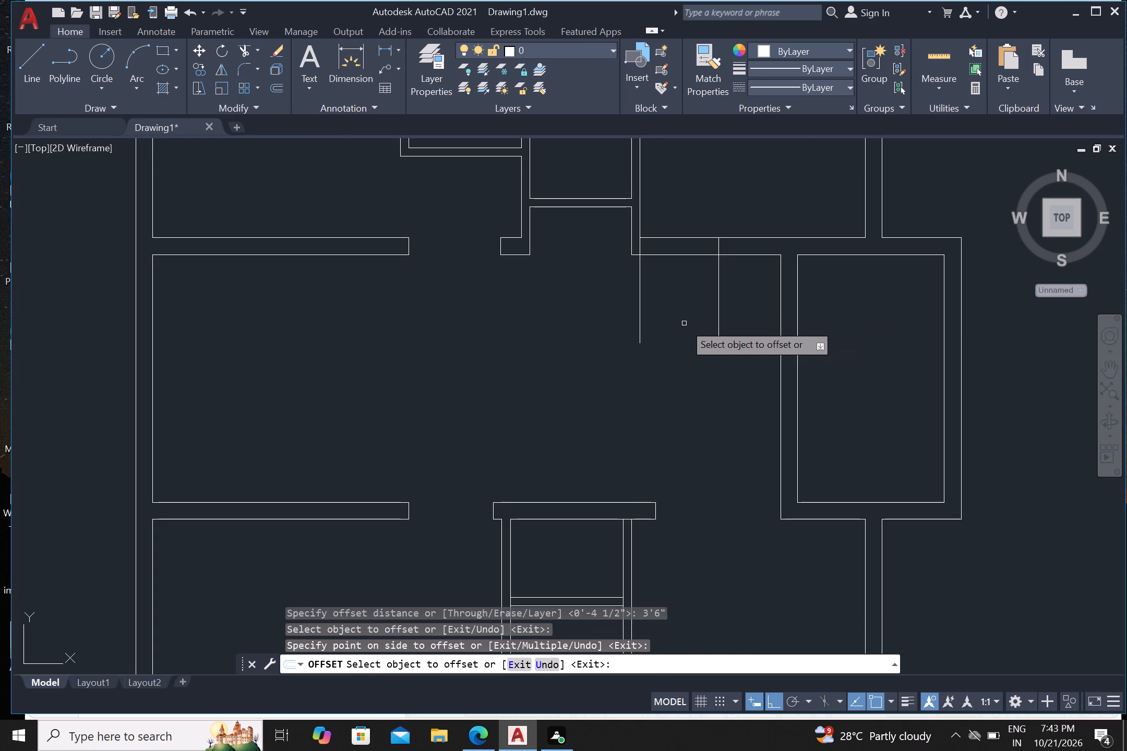
scroll(684, 323, down, 1)
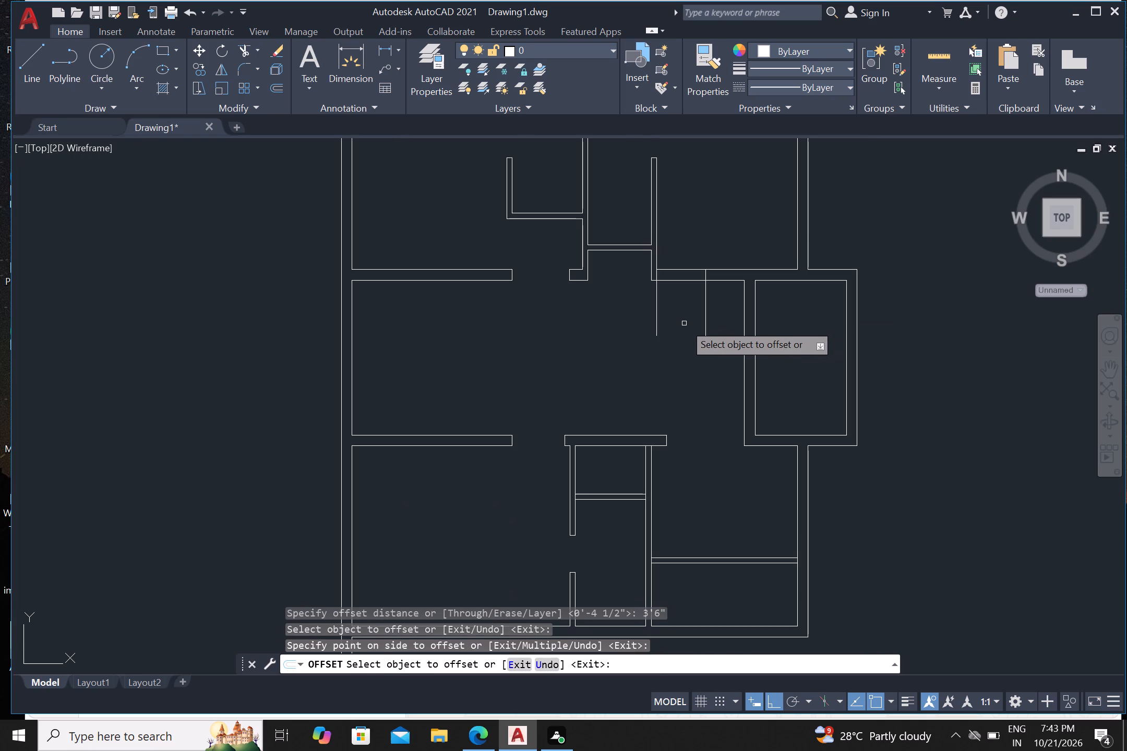
key(Escape)
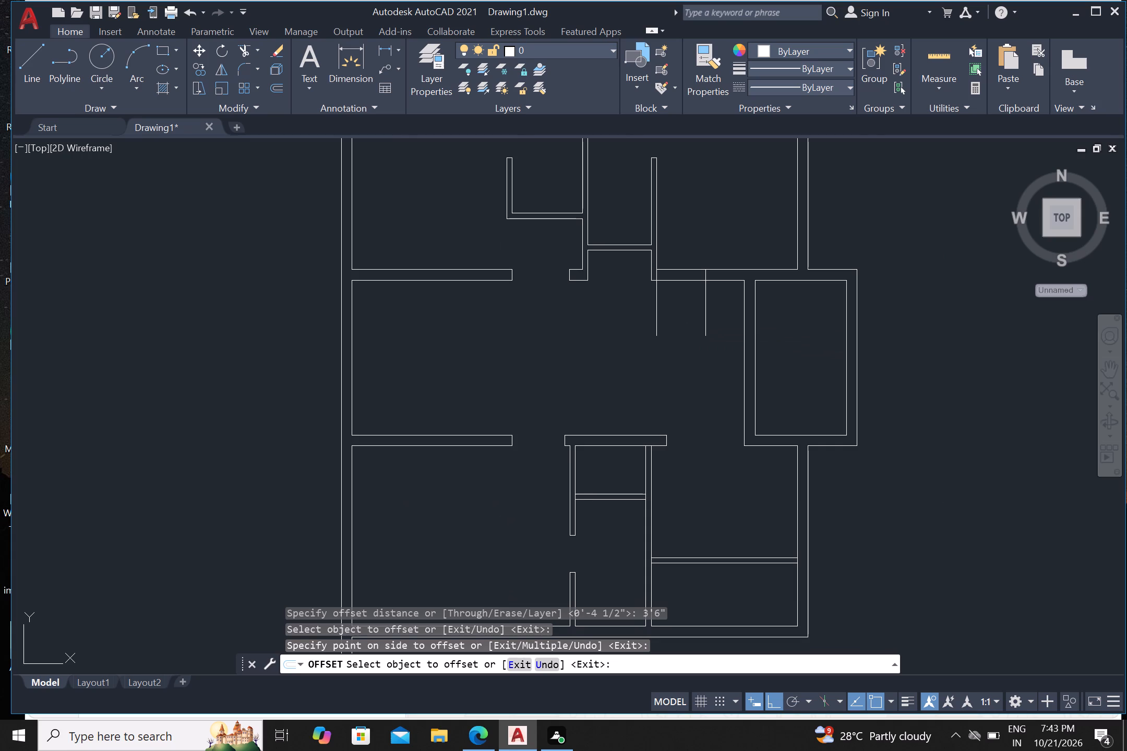
Trim the upper-right room's bottom wall between the two vertical lines to form an opening, and trim the lines' overhangs below it.
text(tr)
key(Return)
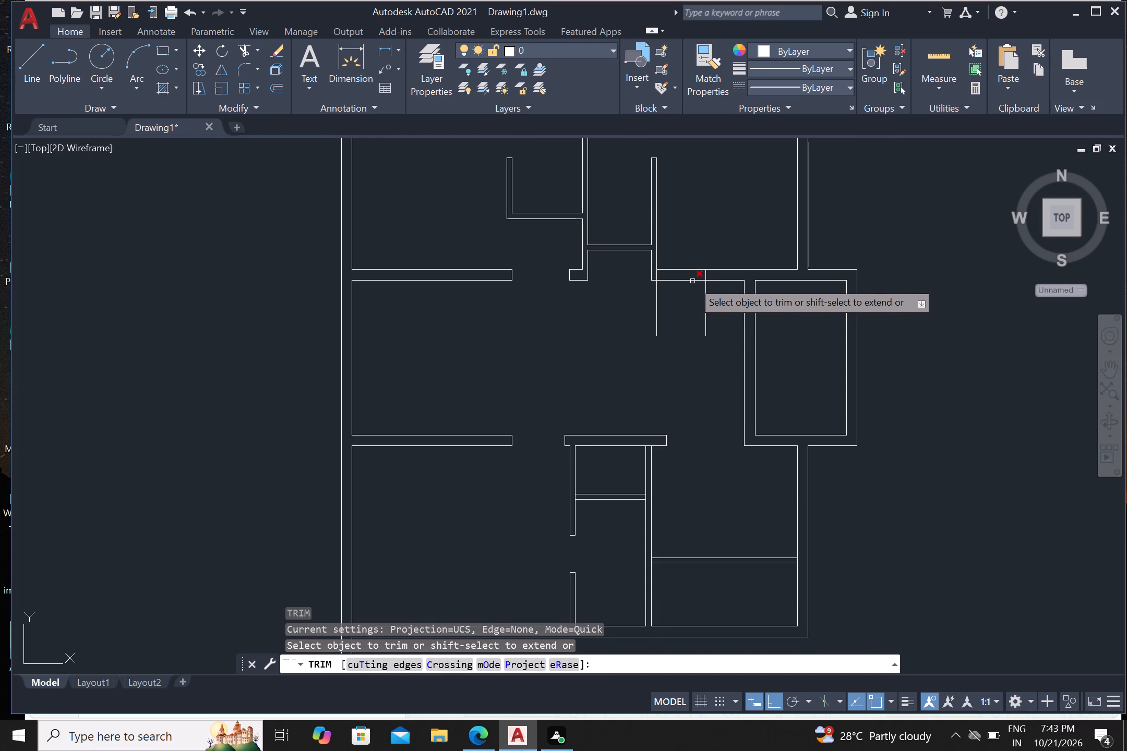
click(683, 304)
drag(682, 260, 684, 268)
click(641, 304)
click(729, 302)
scroll(674, 307, down, 1)
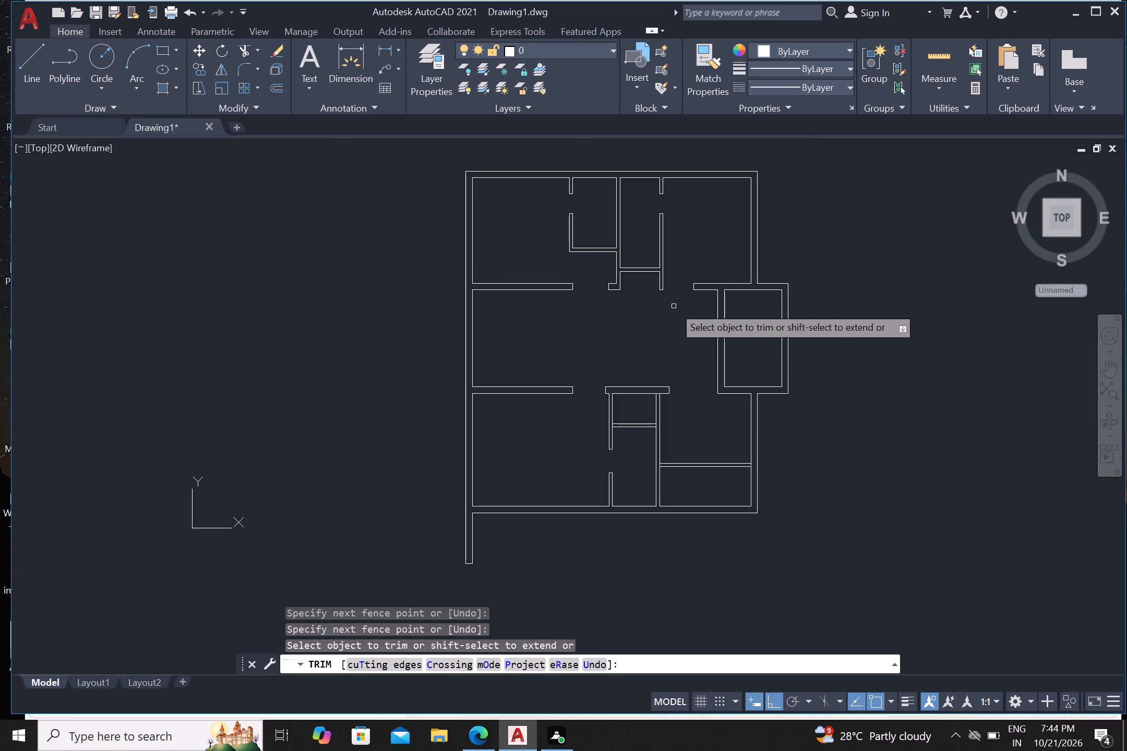
scroll(674, 306, down, 1)
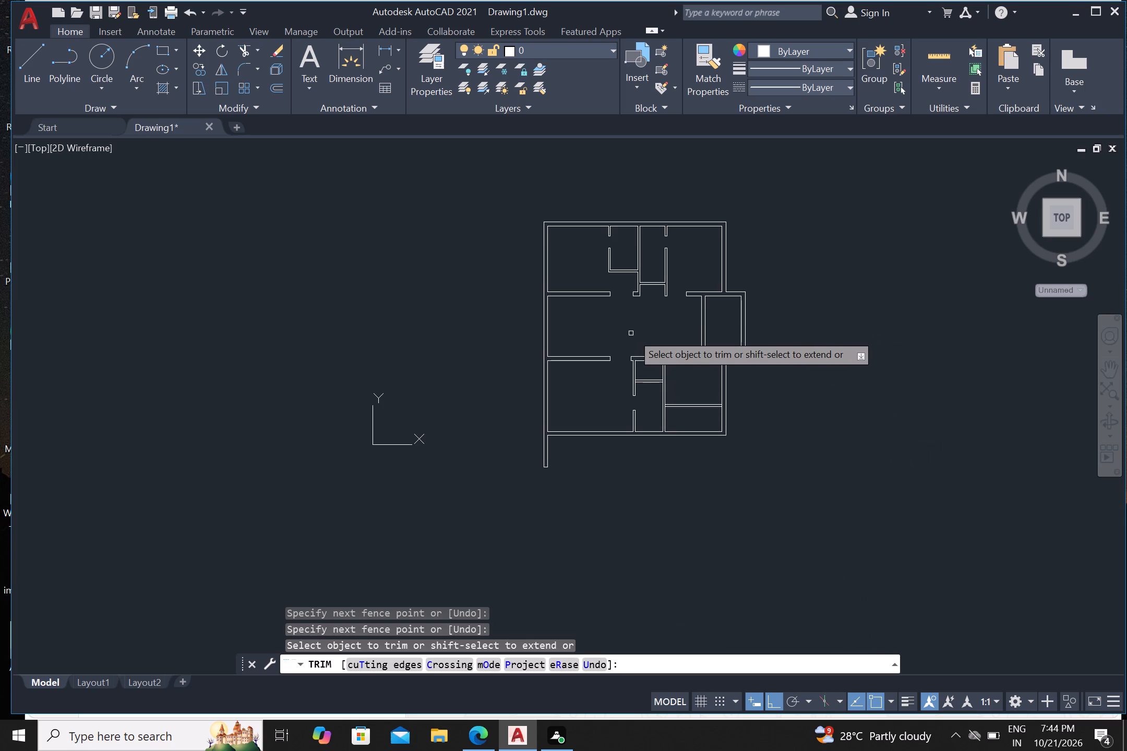
scroll(648, 333, up, 1)
middle_drag(642, 342, 640, 354)
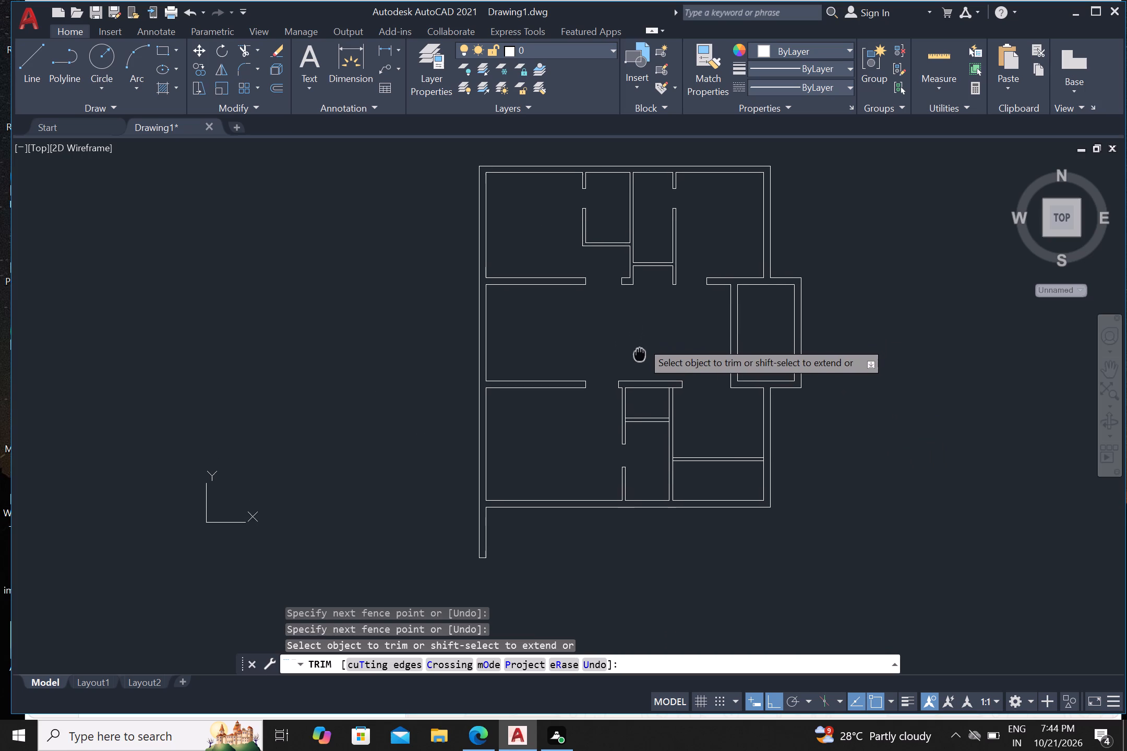
middle_drag(640, 354, 640, 356)
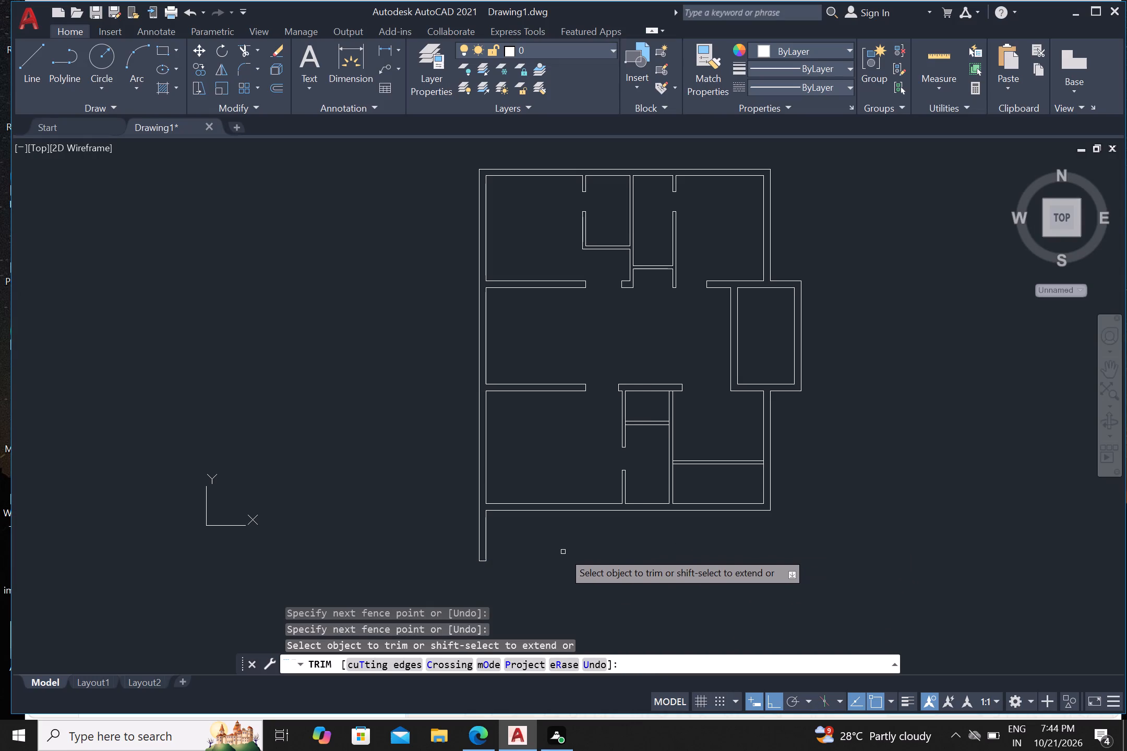
middle_drag(563, 555, 553, 543)
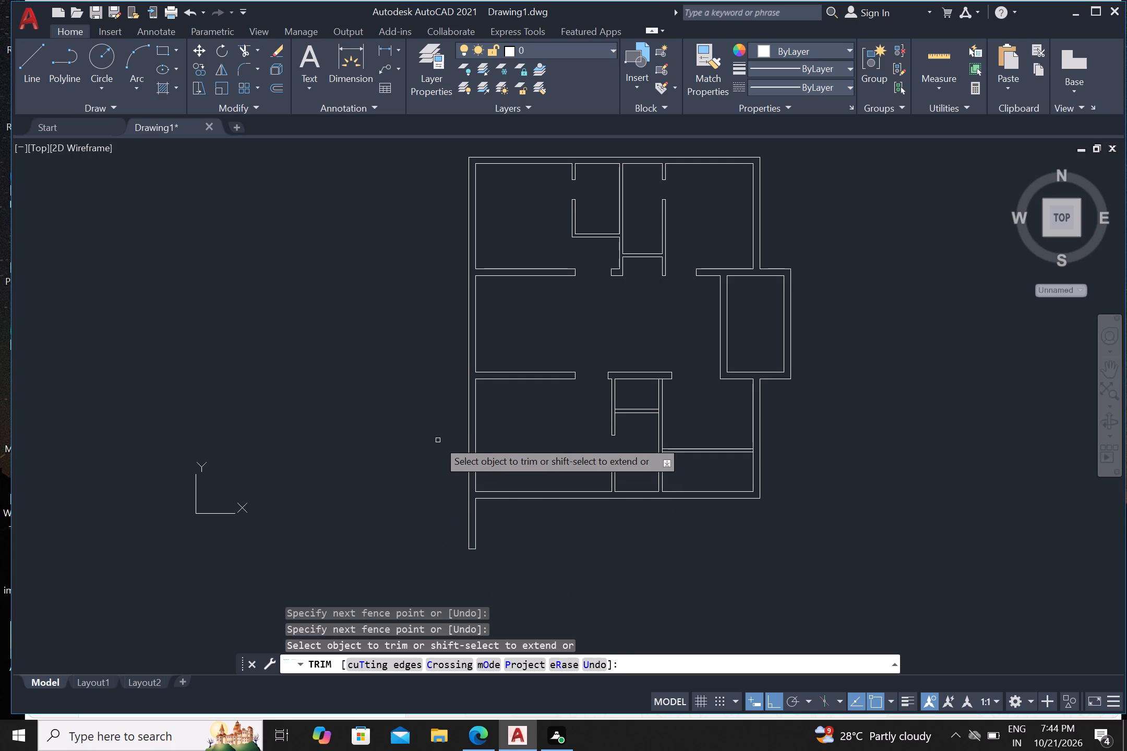
key(Escape)
Offset both segments of the left exterior wall's outer line 5' outward to the left.
key(o)
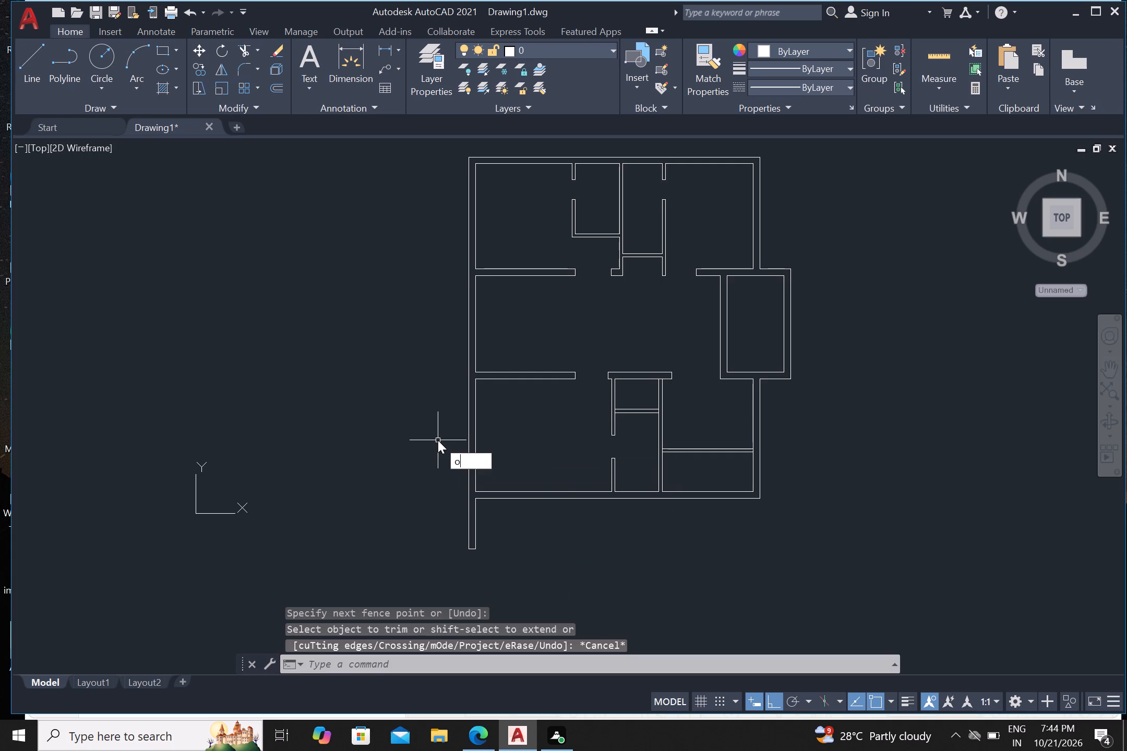
key(Return)
key(5)
key(apostrophe)
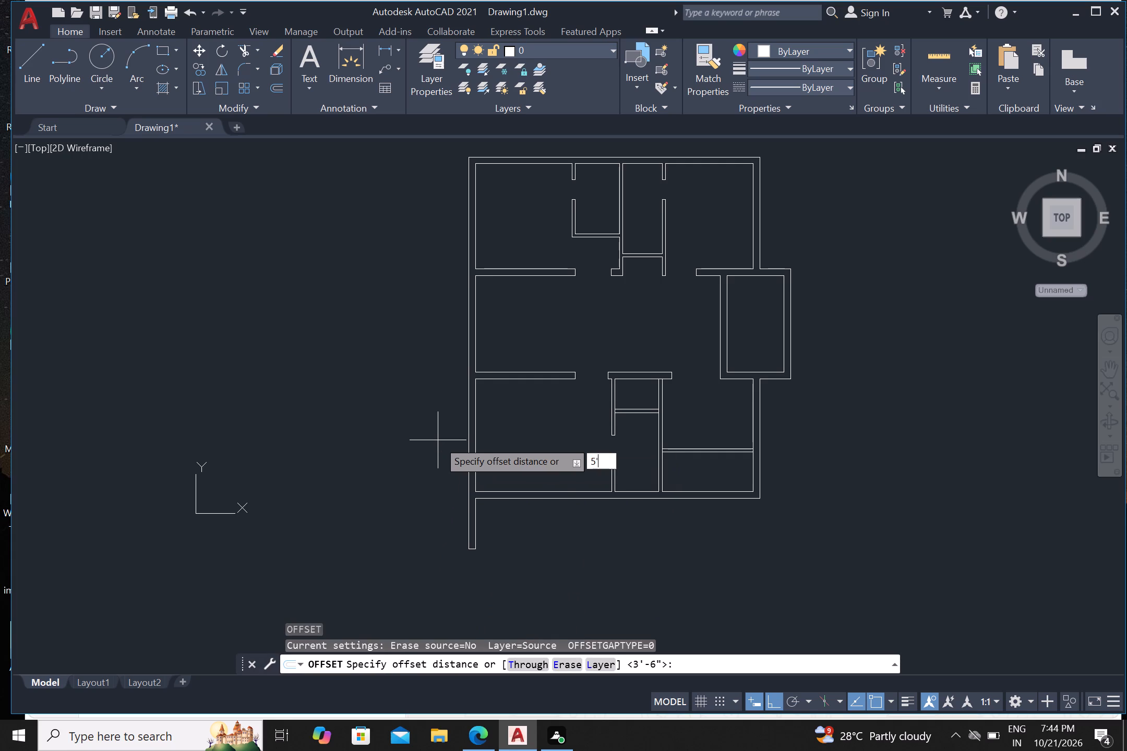
key(Return)
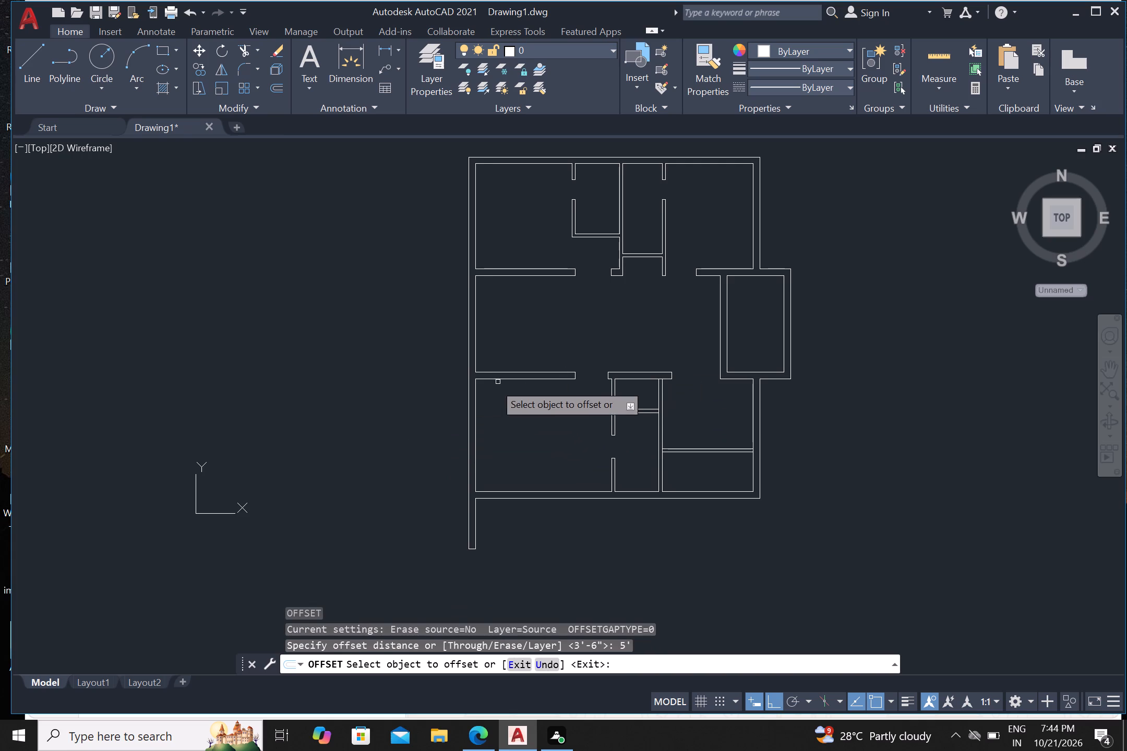
click(467, 396)
click(412, 413)
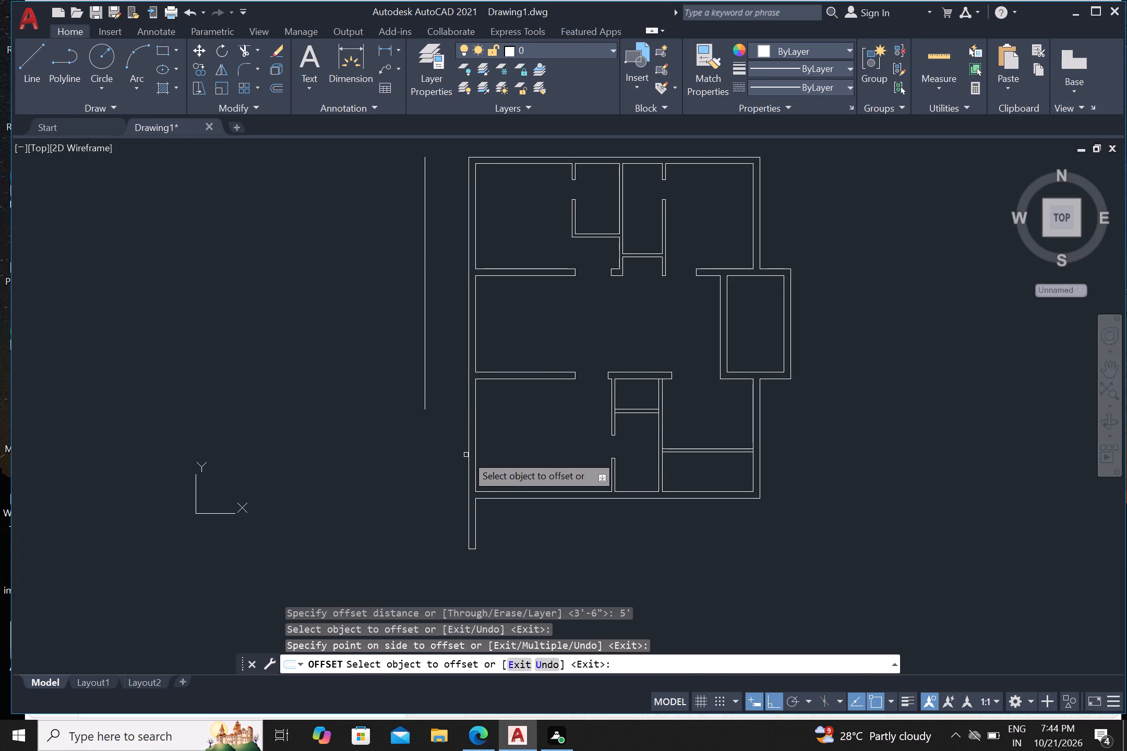
click(469, 456)
click(400, 479)
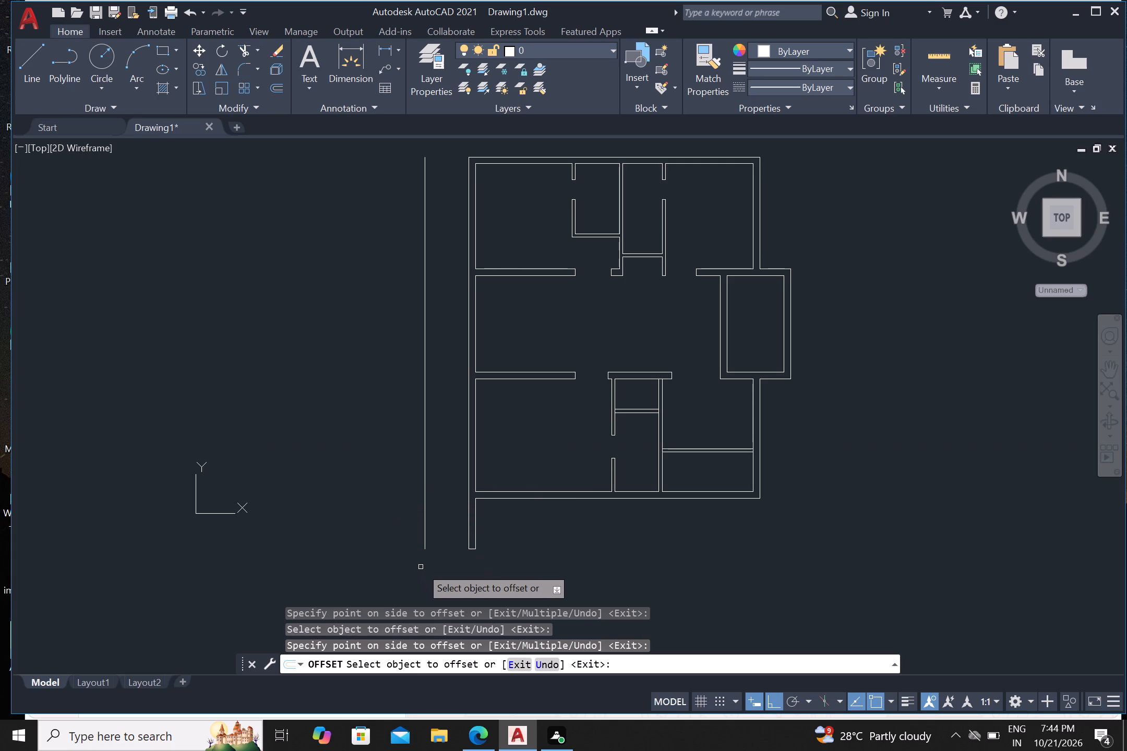
key(Escape)
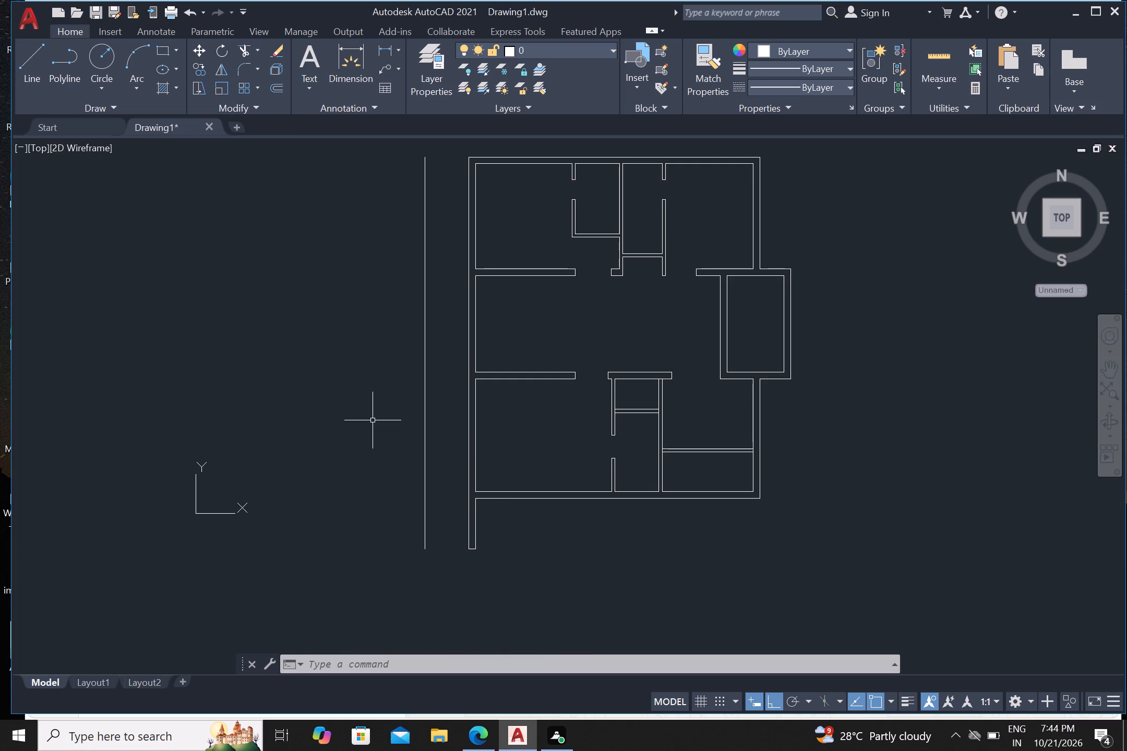
Draw a horizontal line about 14'-10" long across the left exterior wall, just below the middle room's lower-left partition.
key(l)
key(Return)
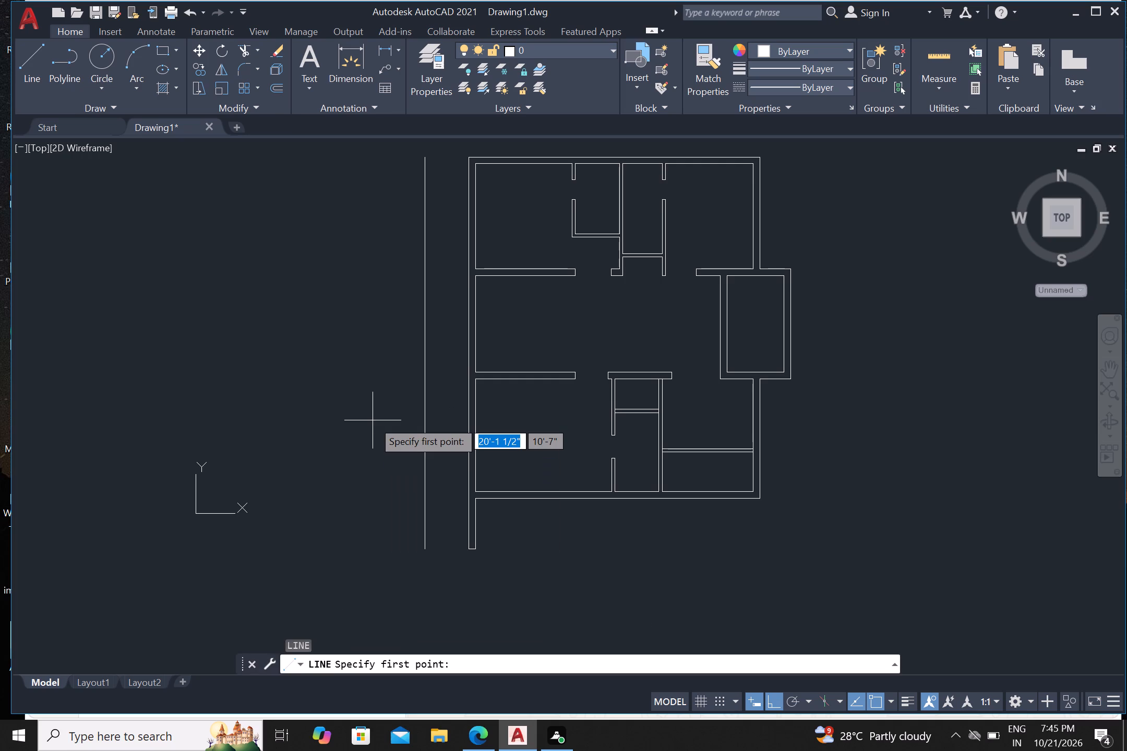
click(393, 399)
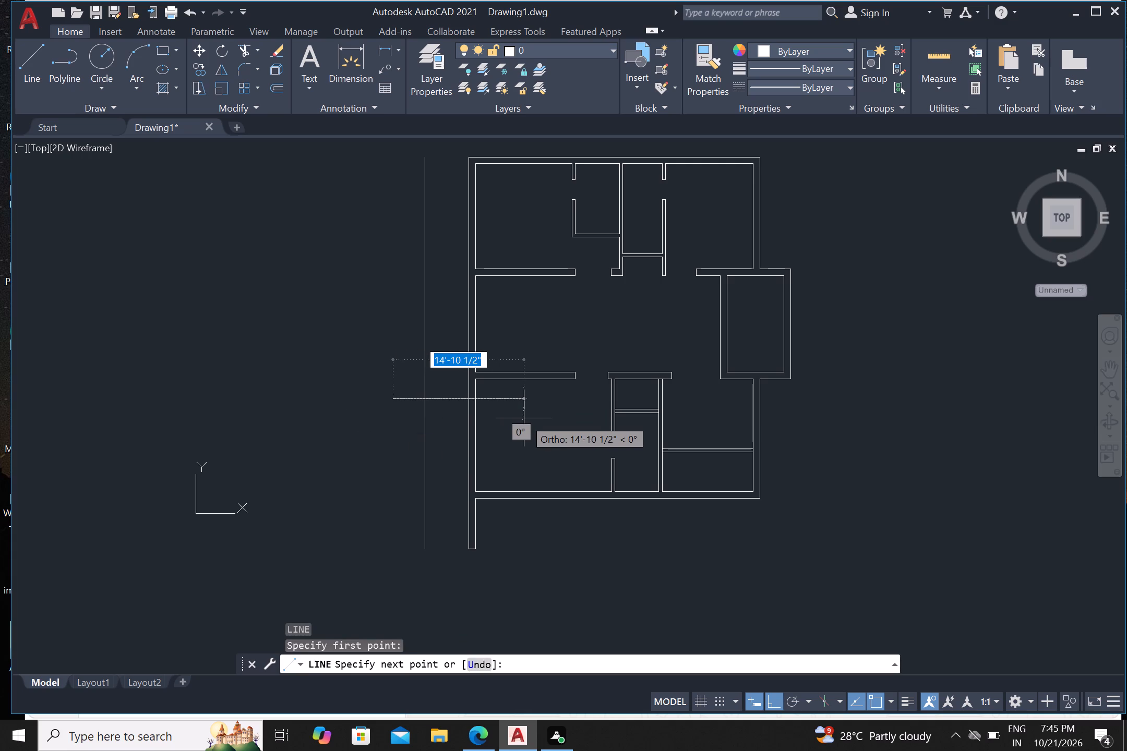
click(524, 418)
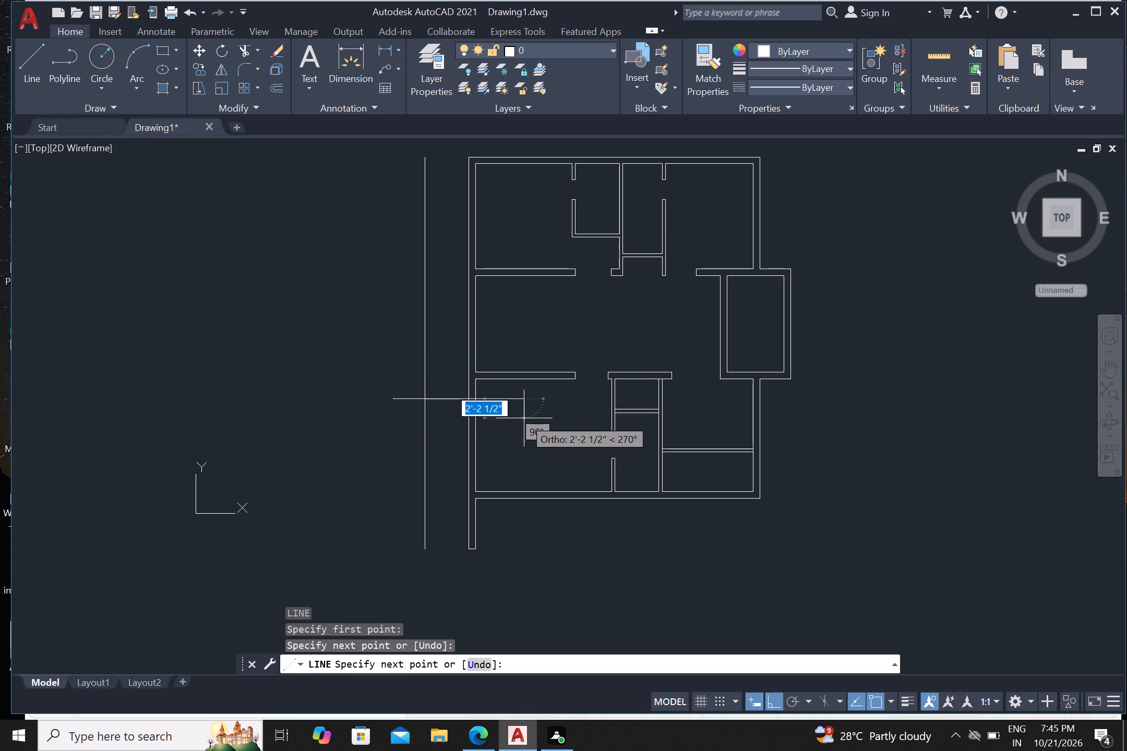
key(Escape)
Offset the new horizontal line 9" downward to form a wall pair.
key(o)
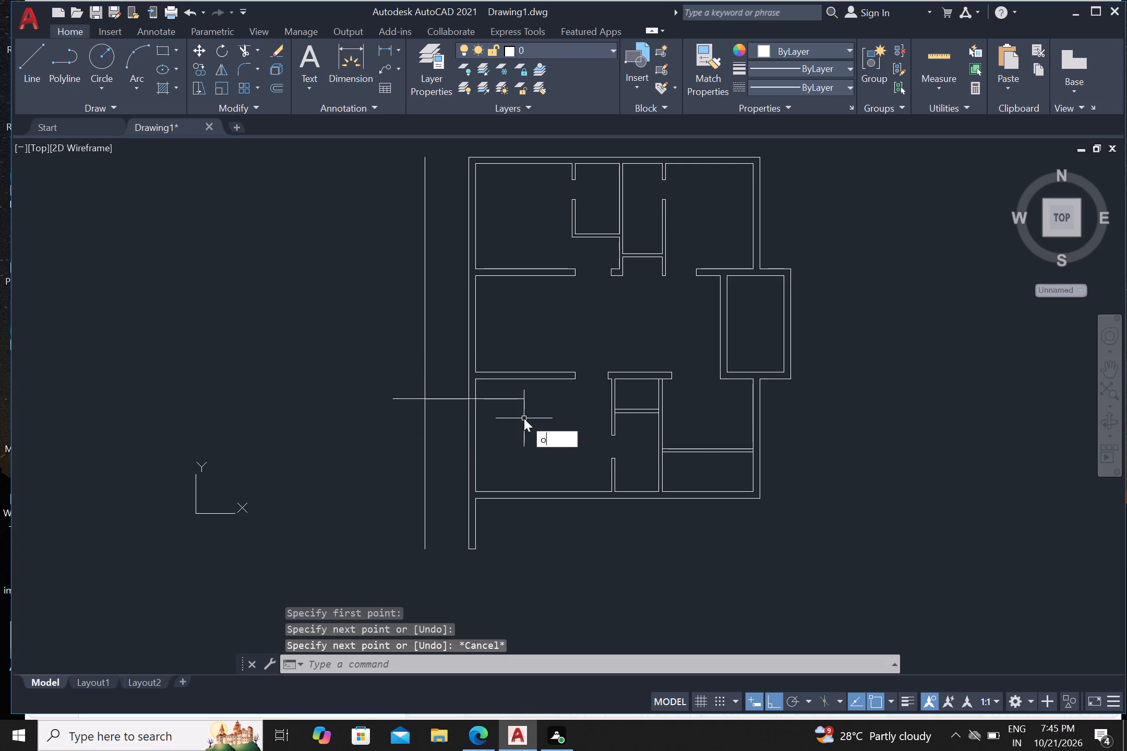
key(Return)
key(9)
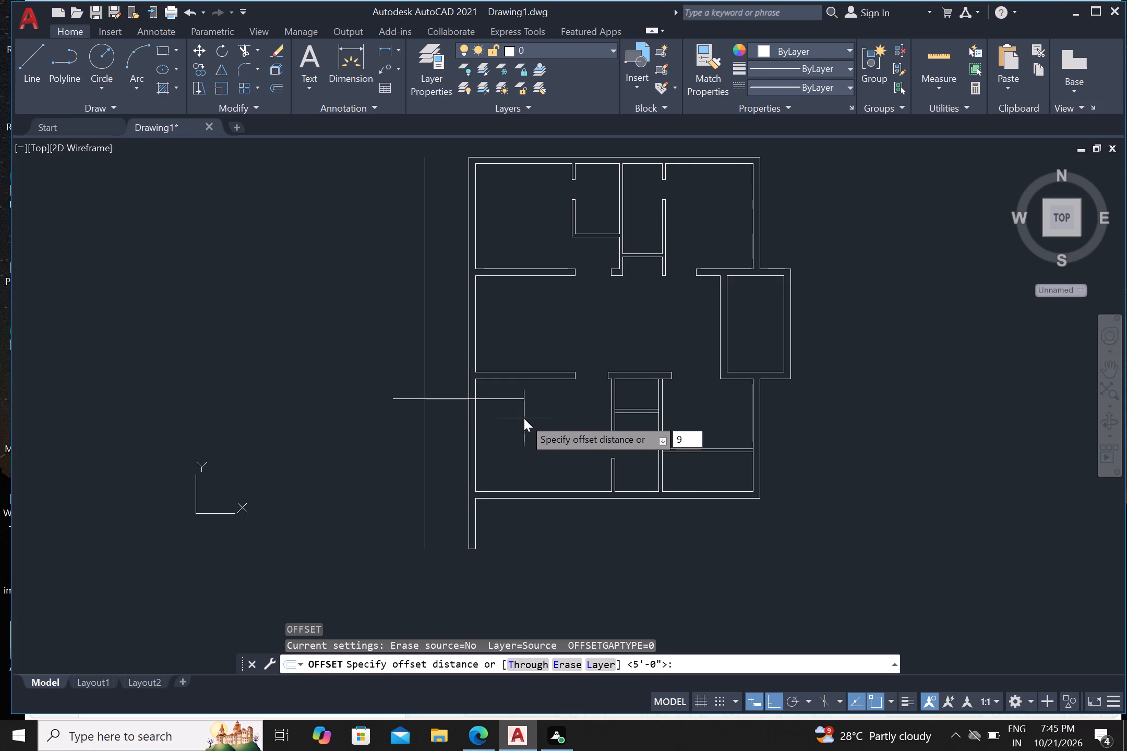
key(shift+quotedbl)
key(Return)
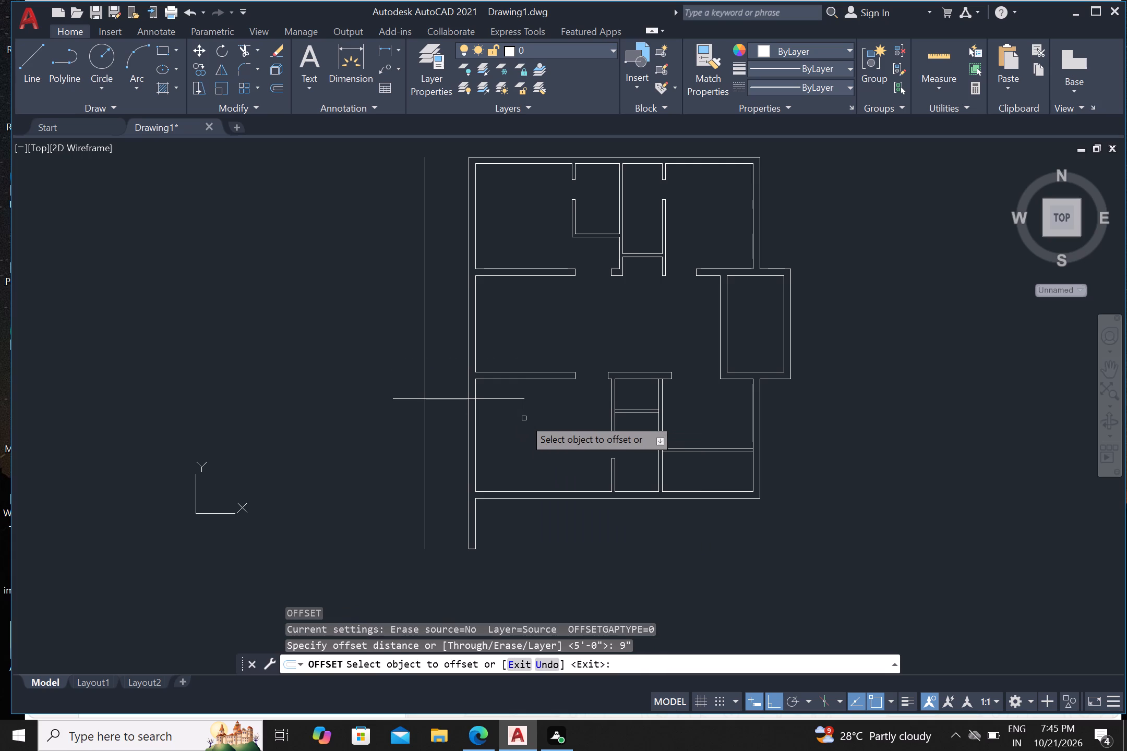
drag(497, 401, 496, 414)
drag(493, 445, 499, 446)
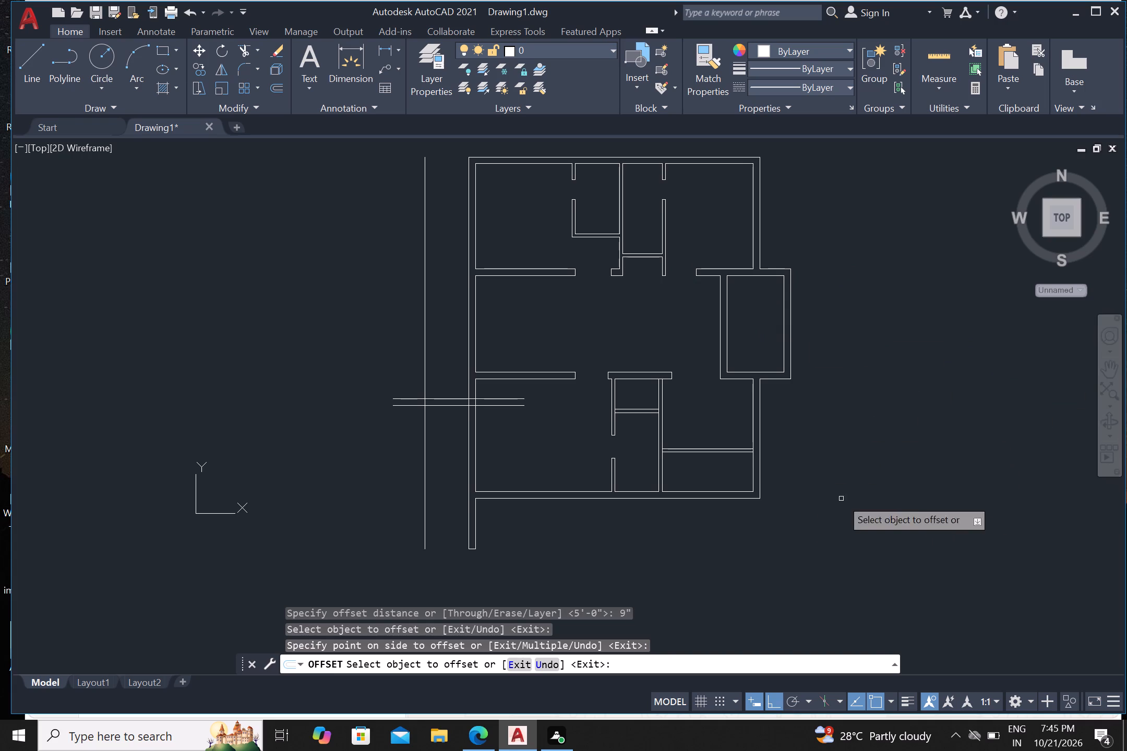
middle_click(840, 416)
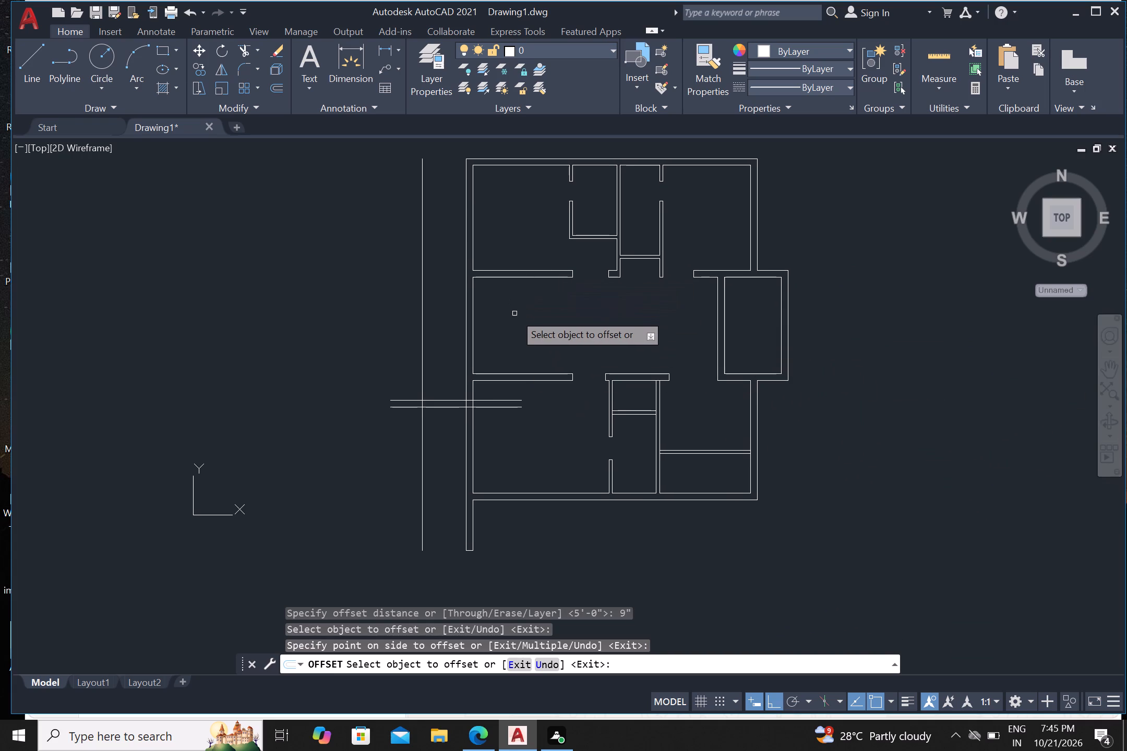
key(Escape)
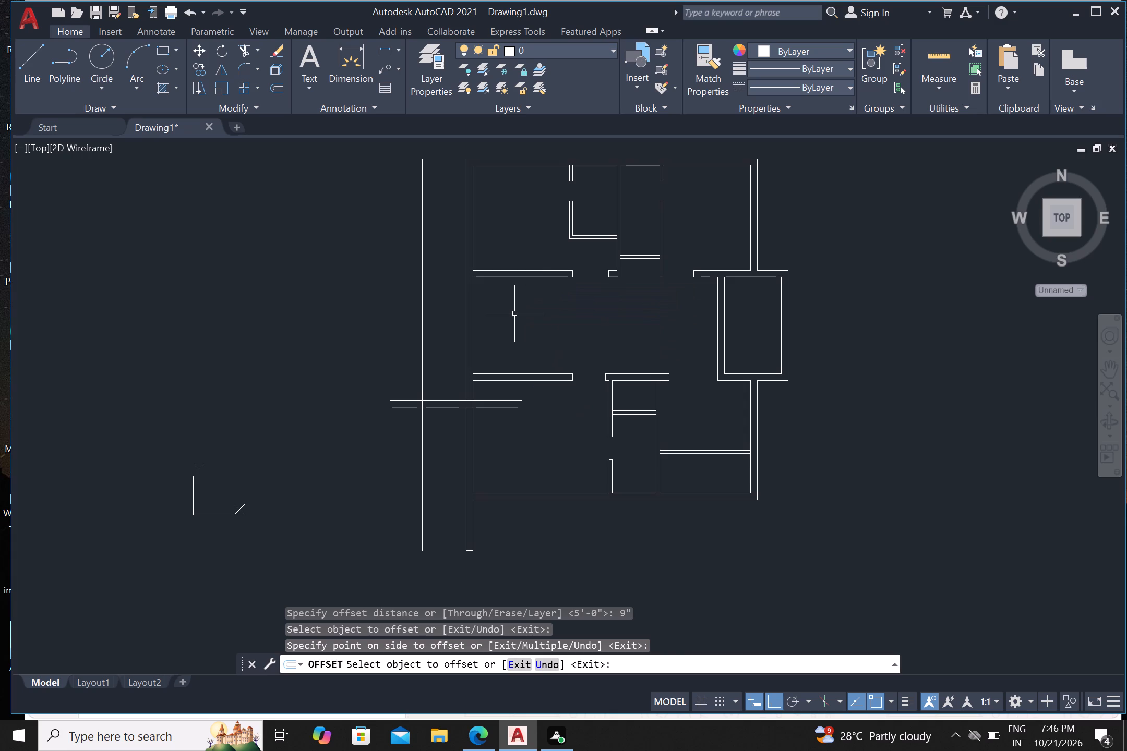
Draw a second horizontal line about 14' long across the left exterior wall at the middle room's height.
key(l)
key(Return)
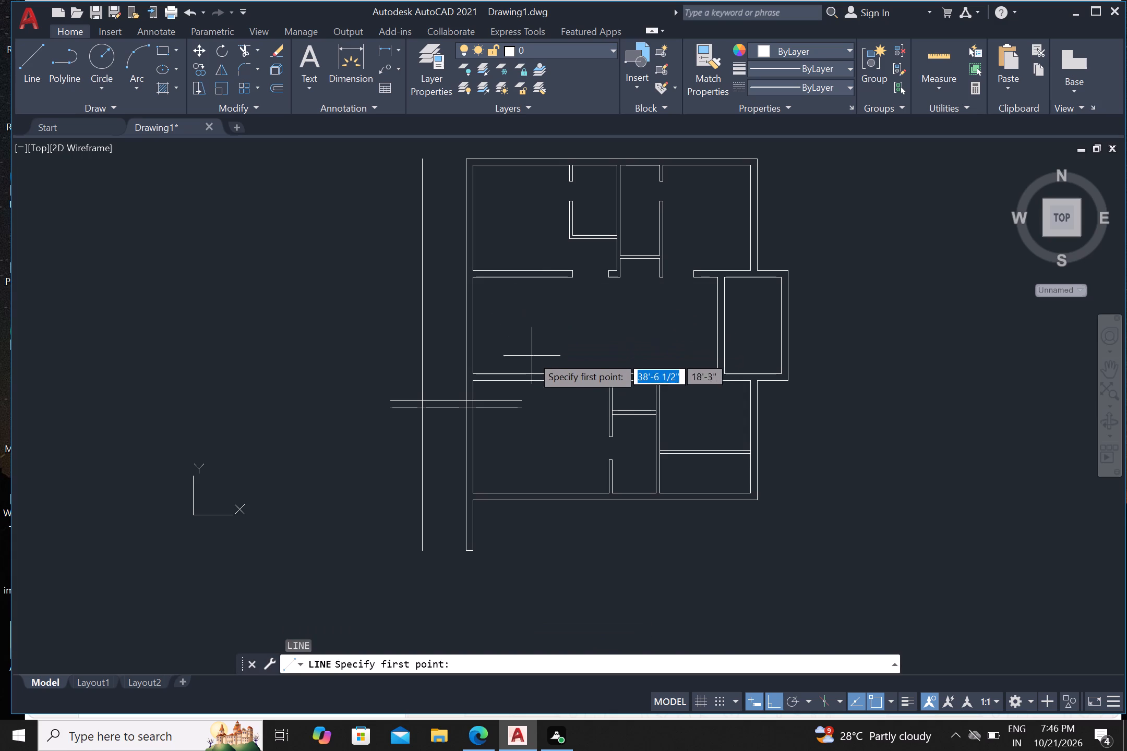
click(384, 321)
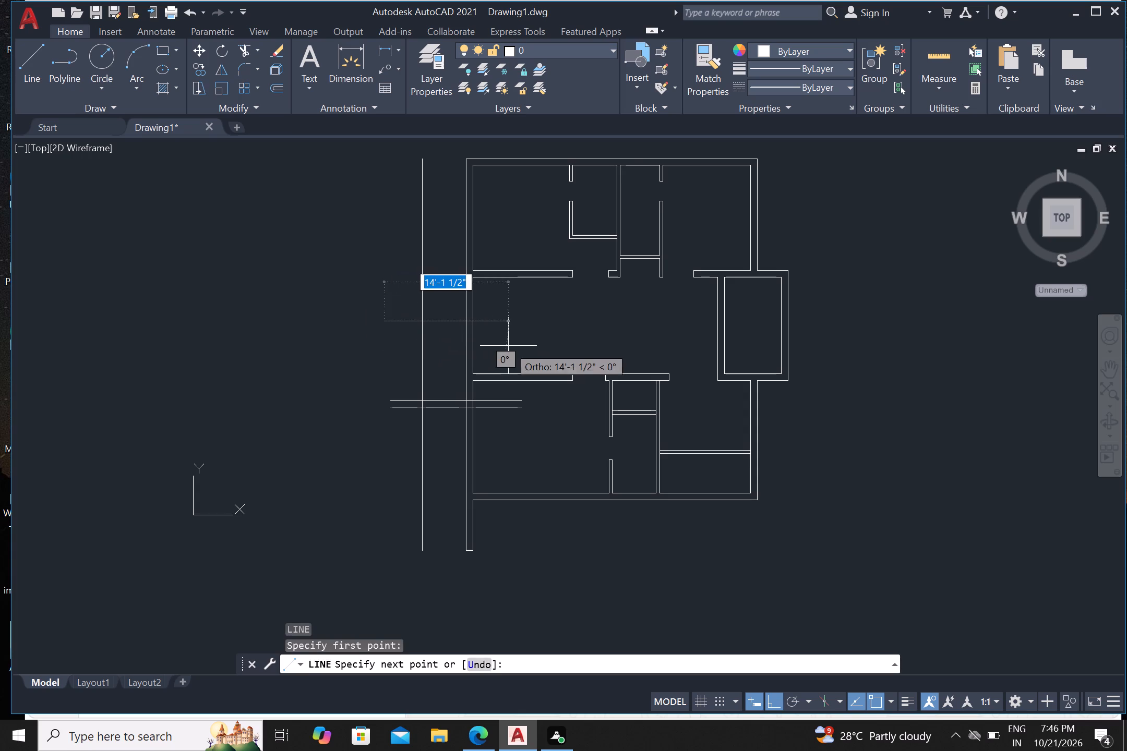
click(511, 346)
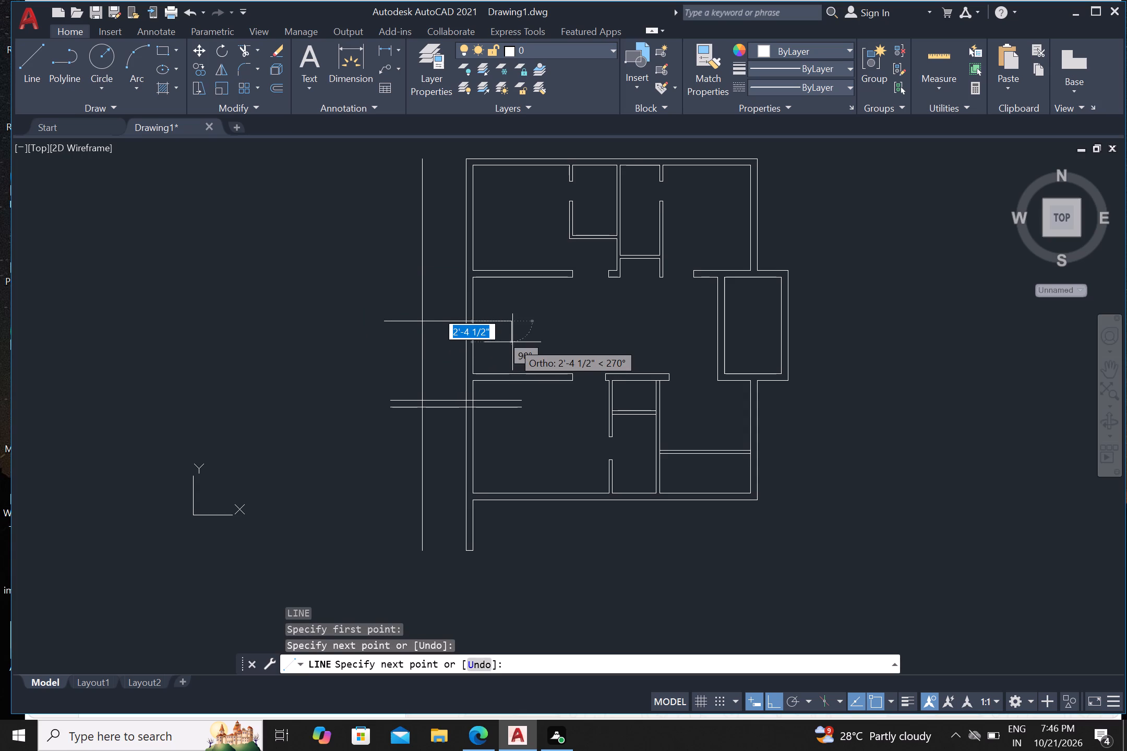
key(Escape)
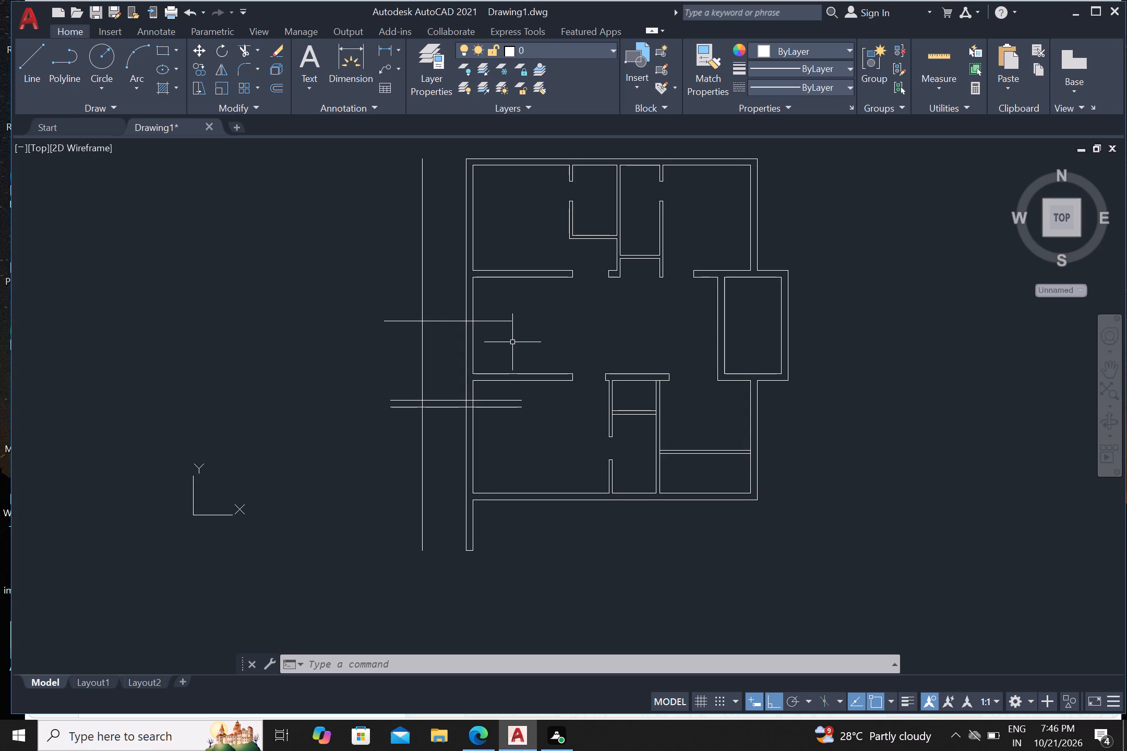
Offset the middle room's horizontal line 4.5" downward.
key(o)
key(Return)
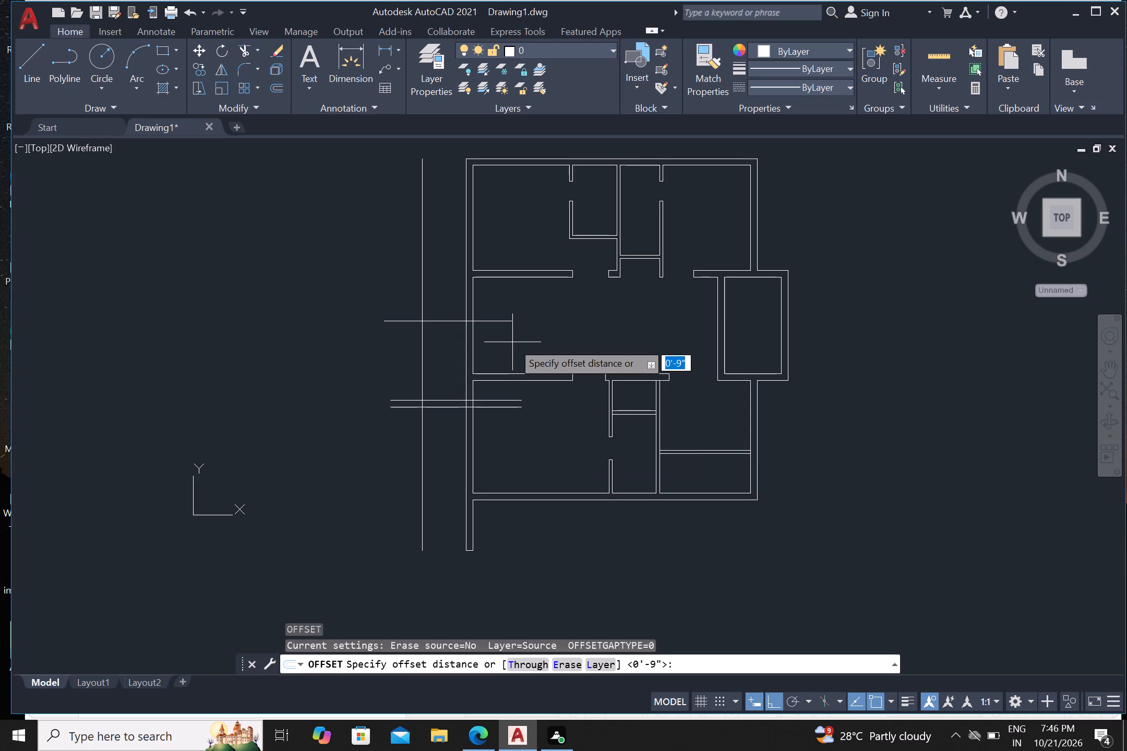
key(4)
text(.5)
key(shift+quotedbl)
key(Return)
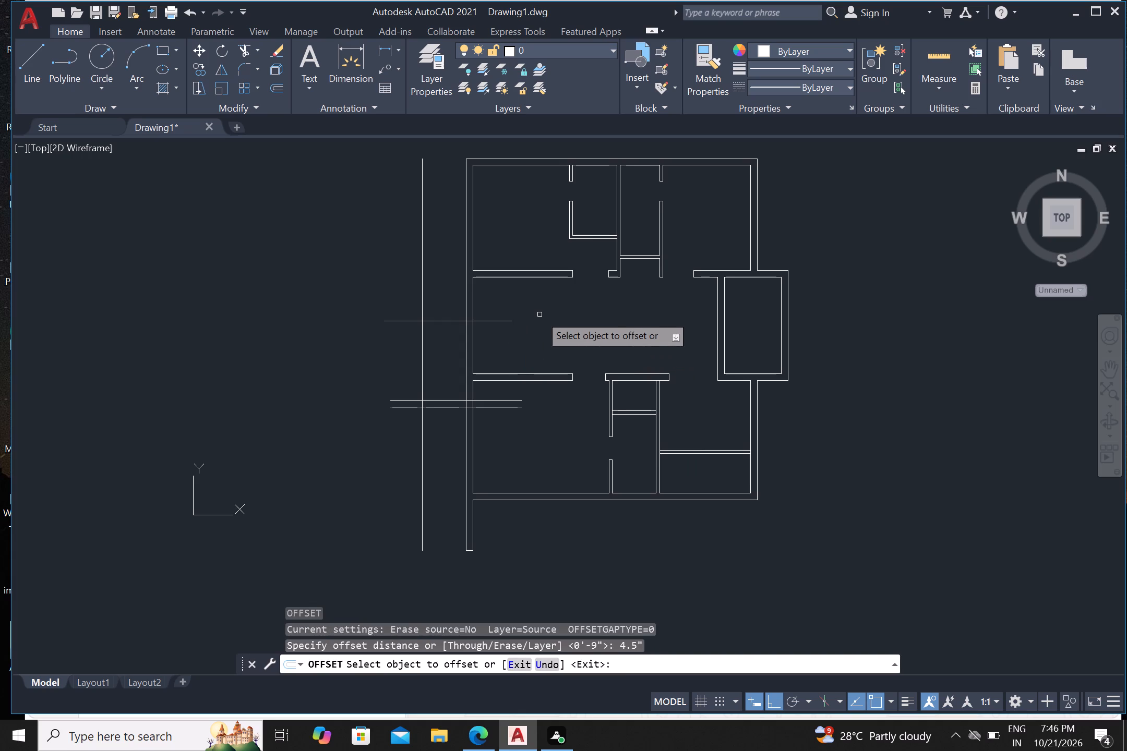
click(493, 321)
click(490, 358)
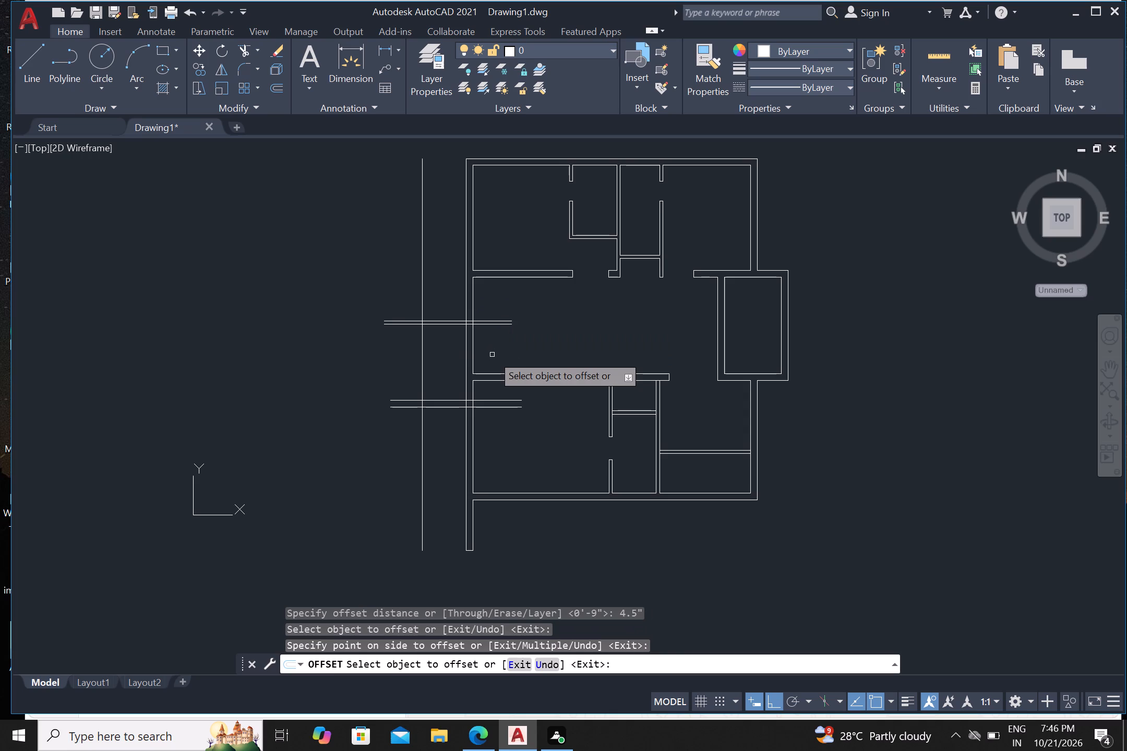
Offset the original upper horizontal line in the middle room 9" downward.
scroll(488, 319, up, 1)
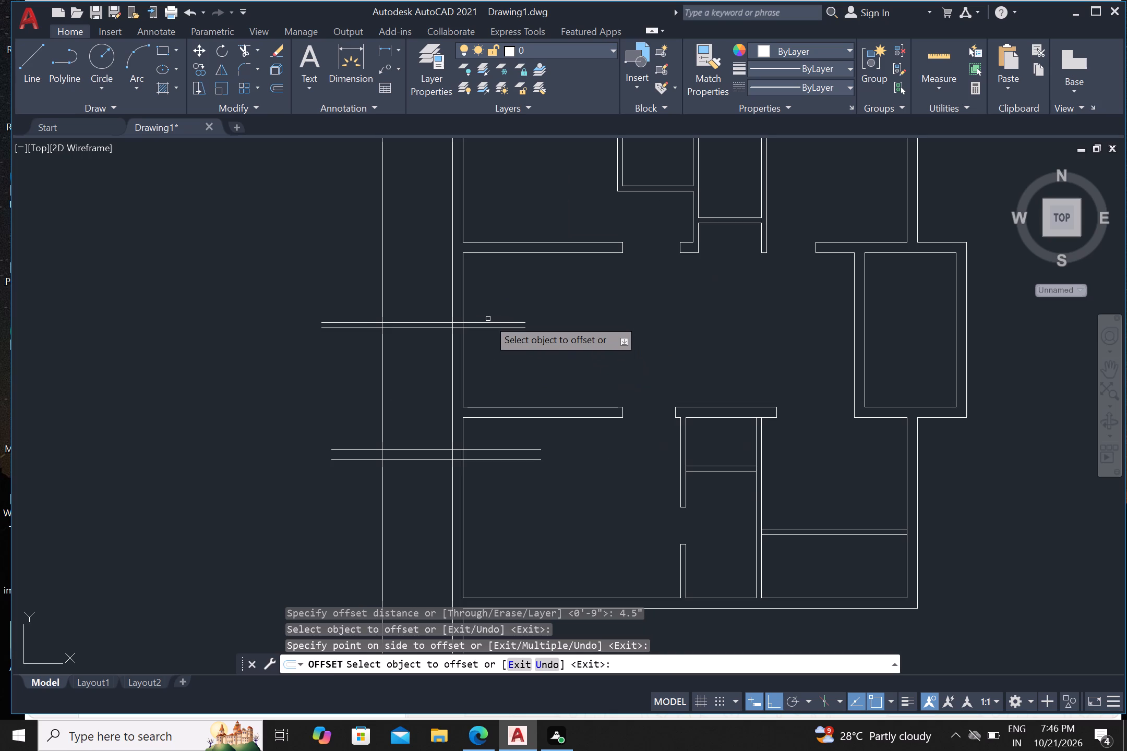
click(489, 321)
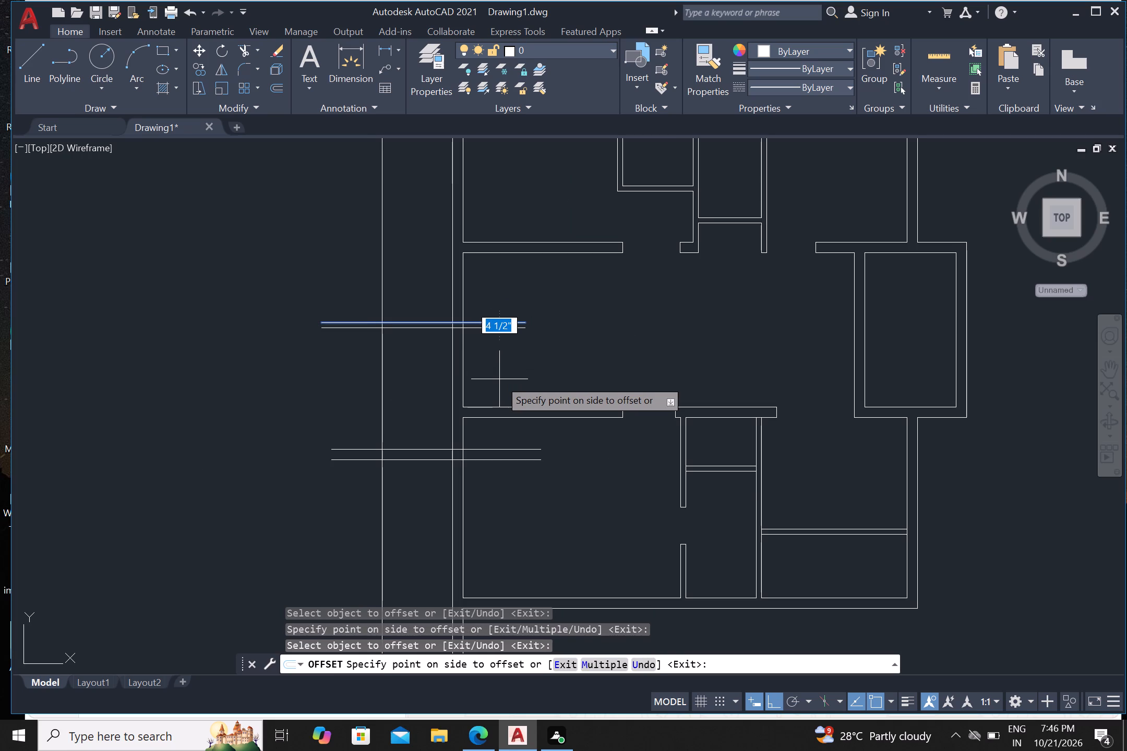
key(9)
key(shift+quotedbl)
key(Return)
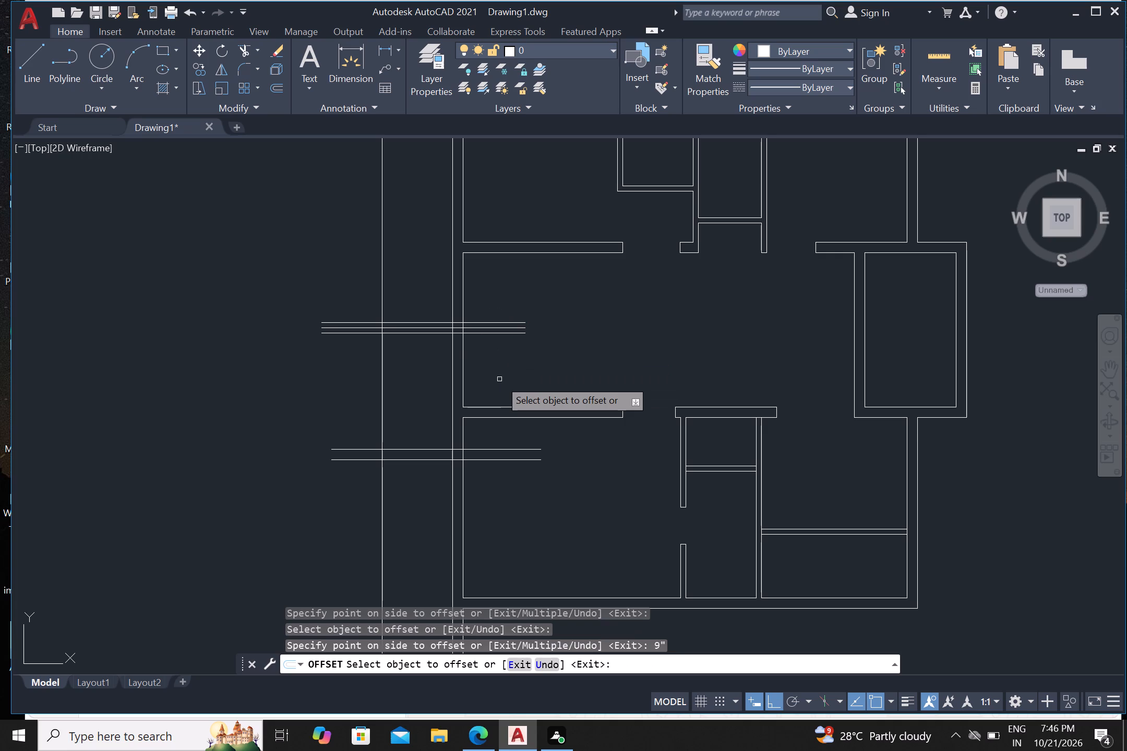
click(511, 328)
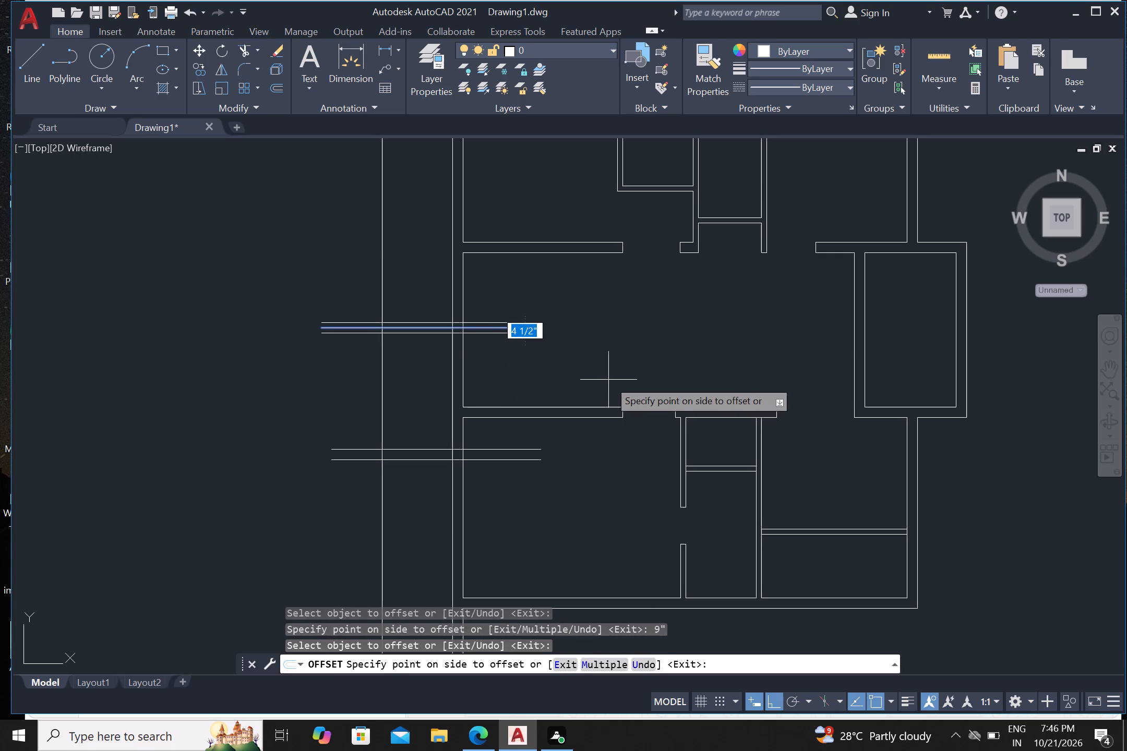
key(Escape)
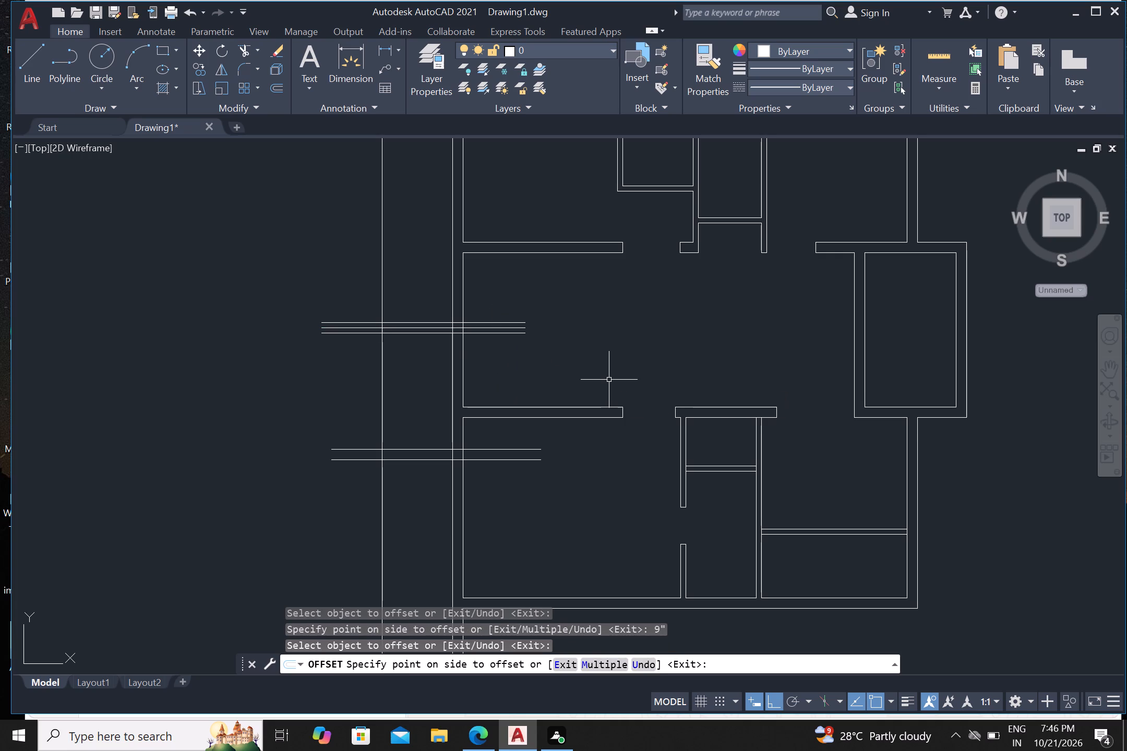
Delete the 4.5" offset line between the middle room's two outer horizontal lines.
click(523, 328)
key(Delete)
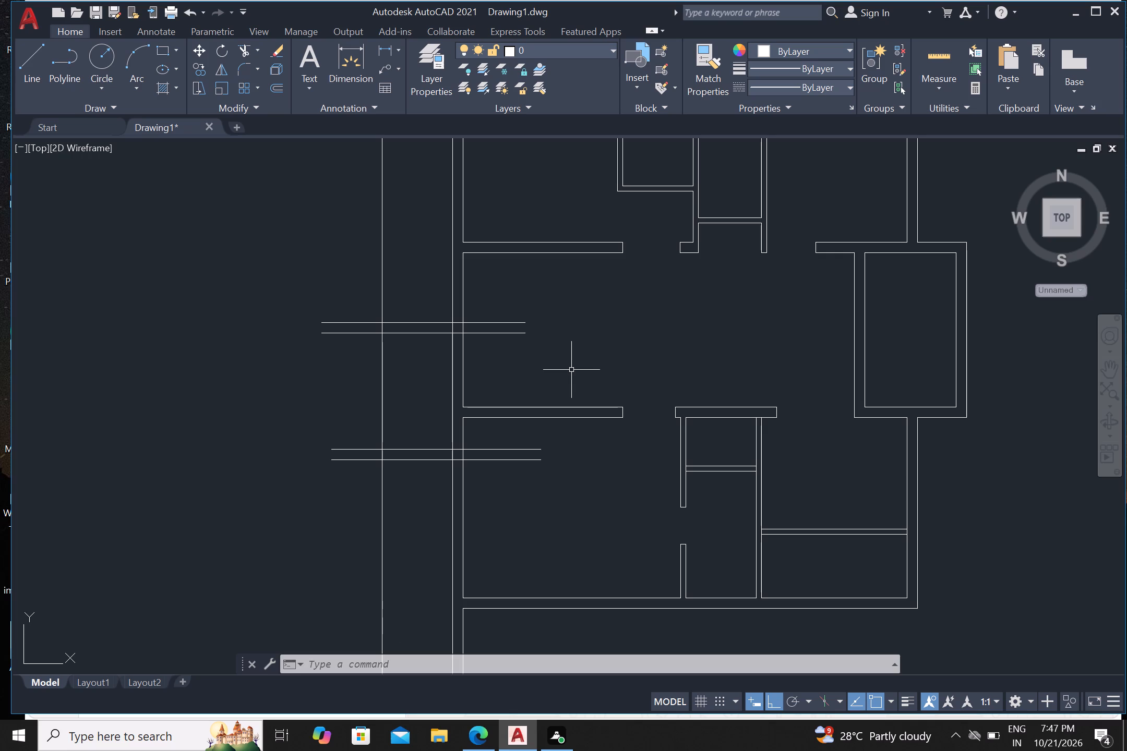
Trim both pairs of horizontal lines back to the left exterior wall's inner face, removing the parts inside the rooms.
scroll(561, 344, down, 1)
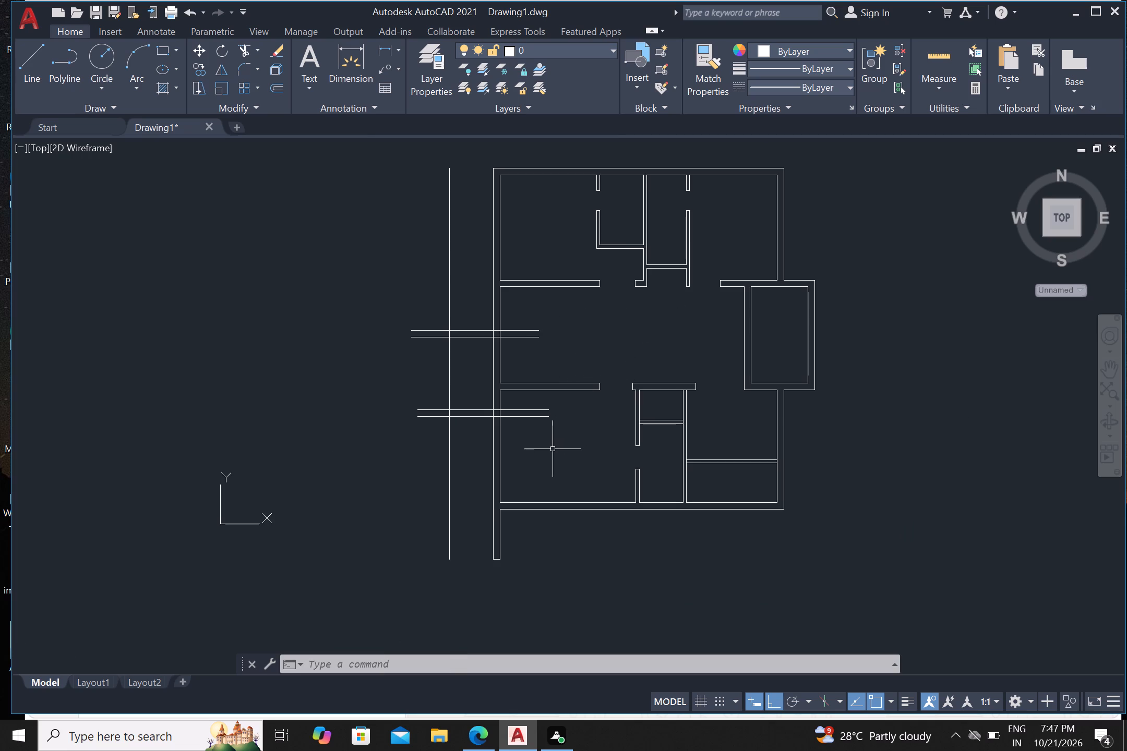
key(Escape)
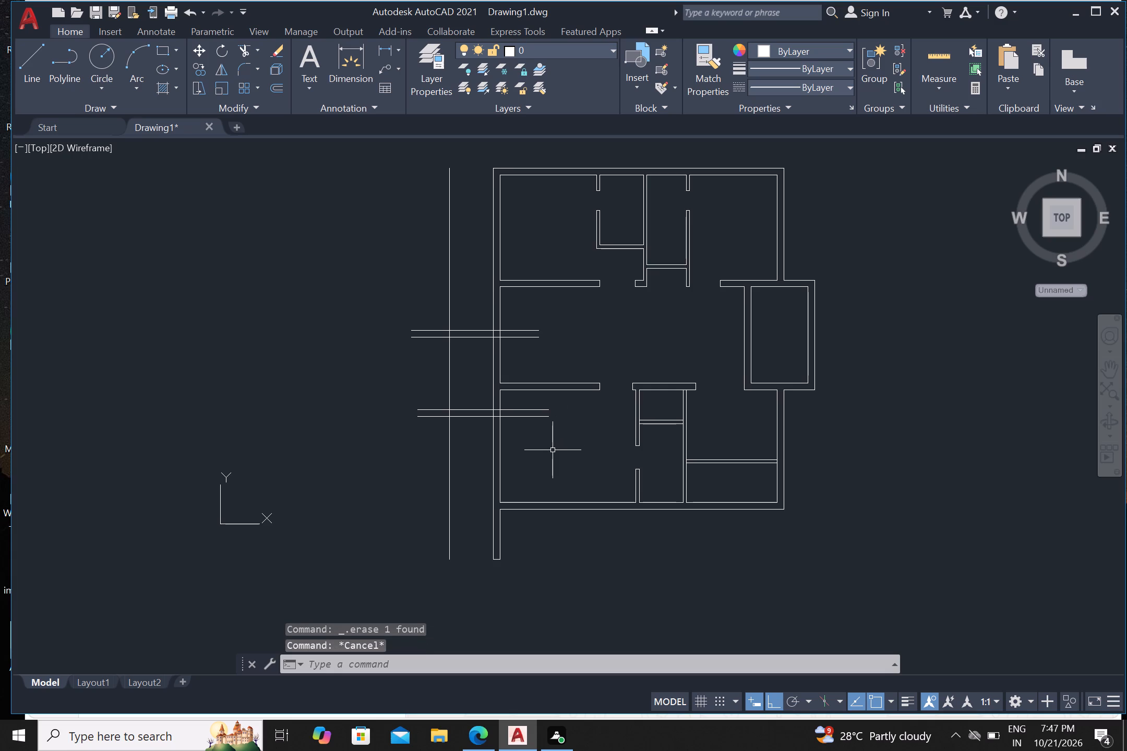
text(tr)
key(Return)
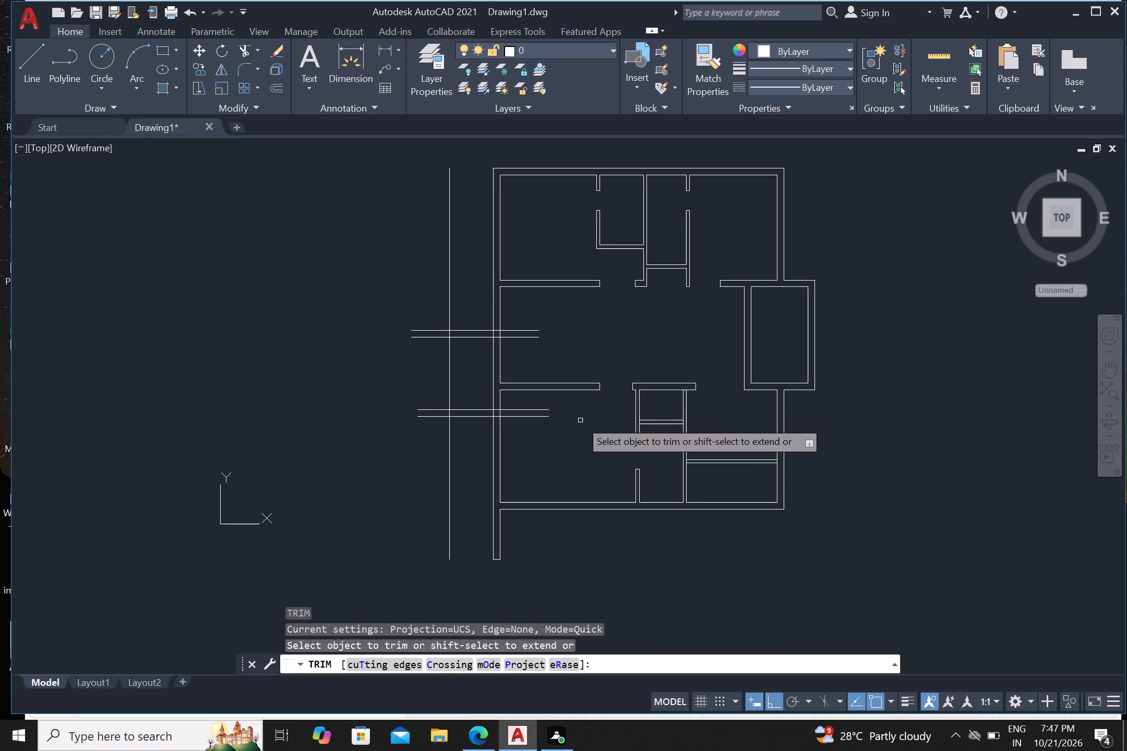
click(524, 397)
click(540, 440)
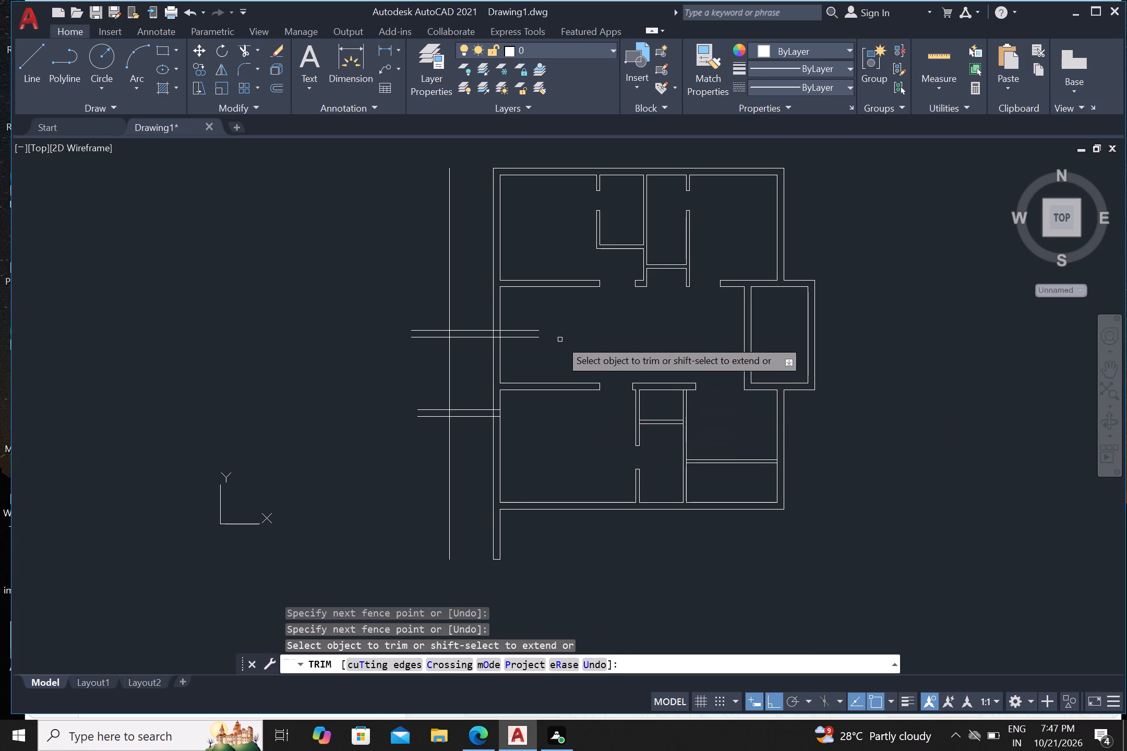
drag(524, 305, 524, 310)
click(530, 347)
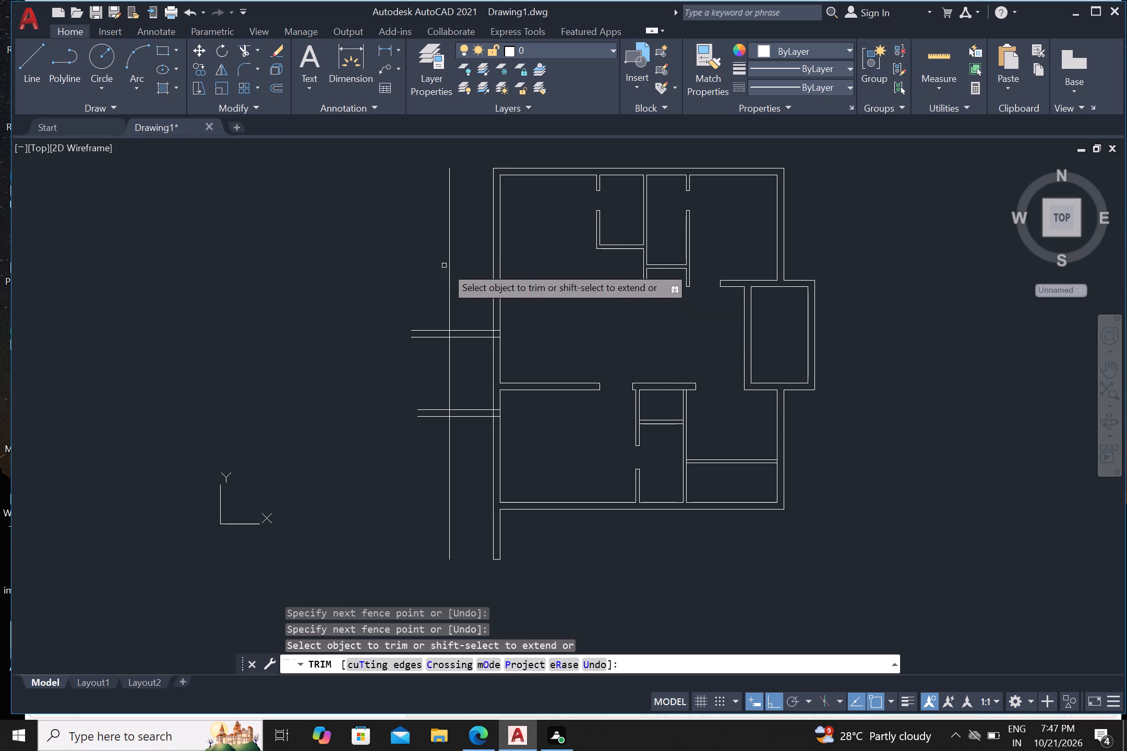
Trim the upper line pair's ends outside the outer vertical line, along with that vertical line's portion above the pair.
click(463, 281)
click(424, 358)
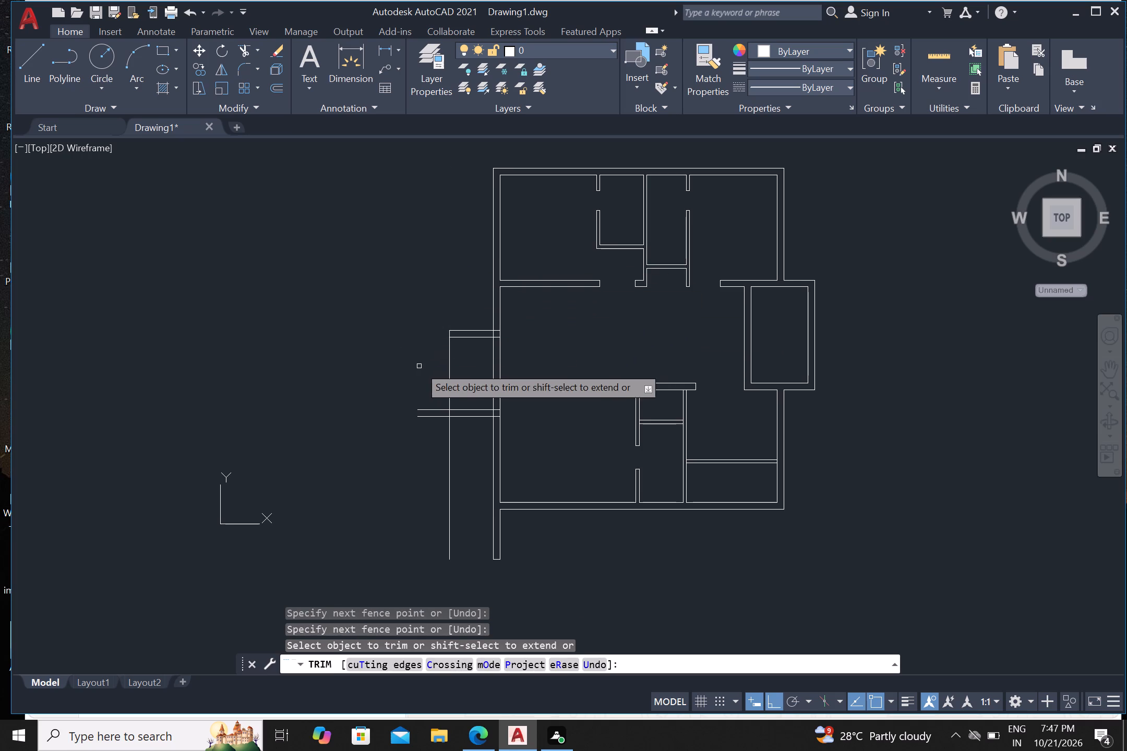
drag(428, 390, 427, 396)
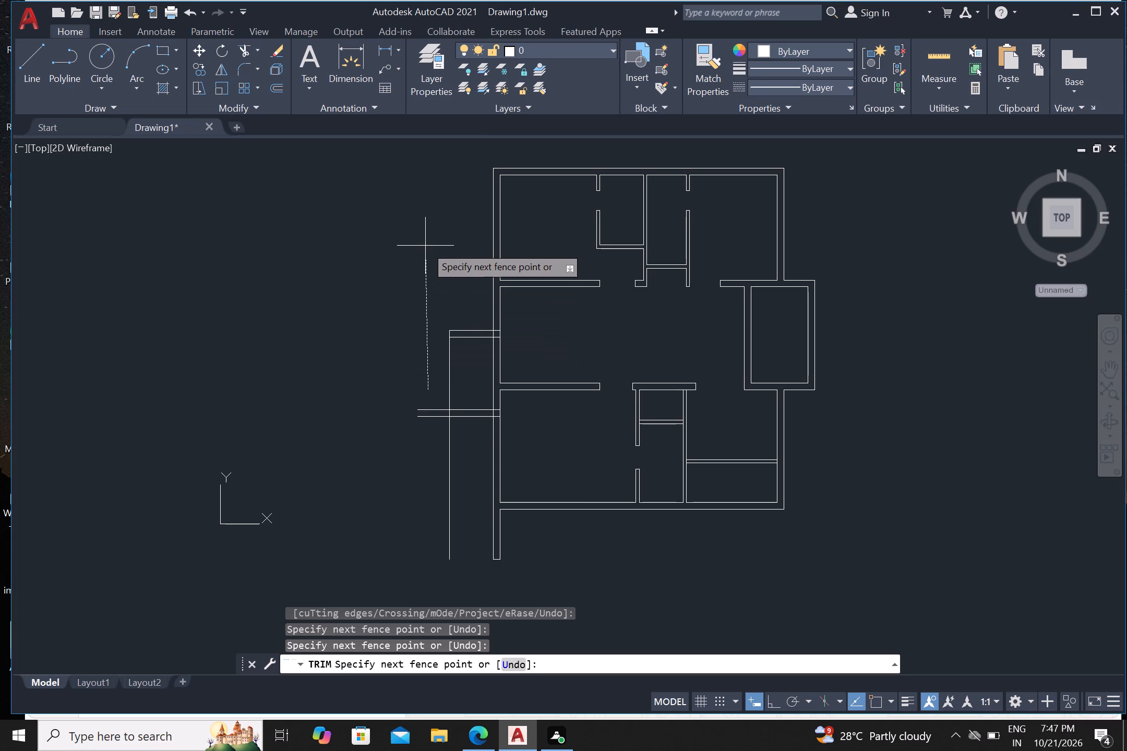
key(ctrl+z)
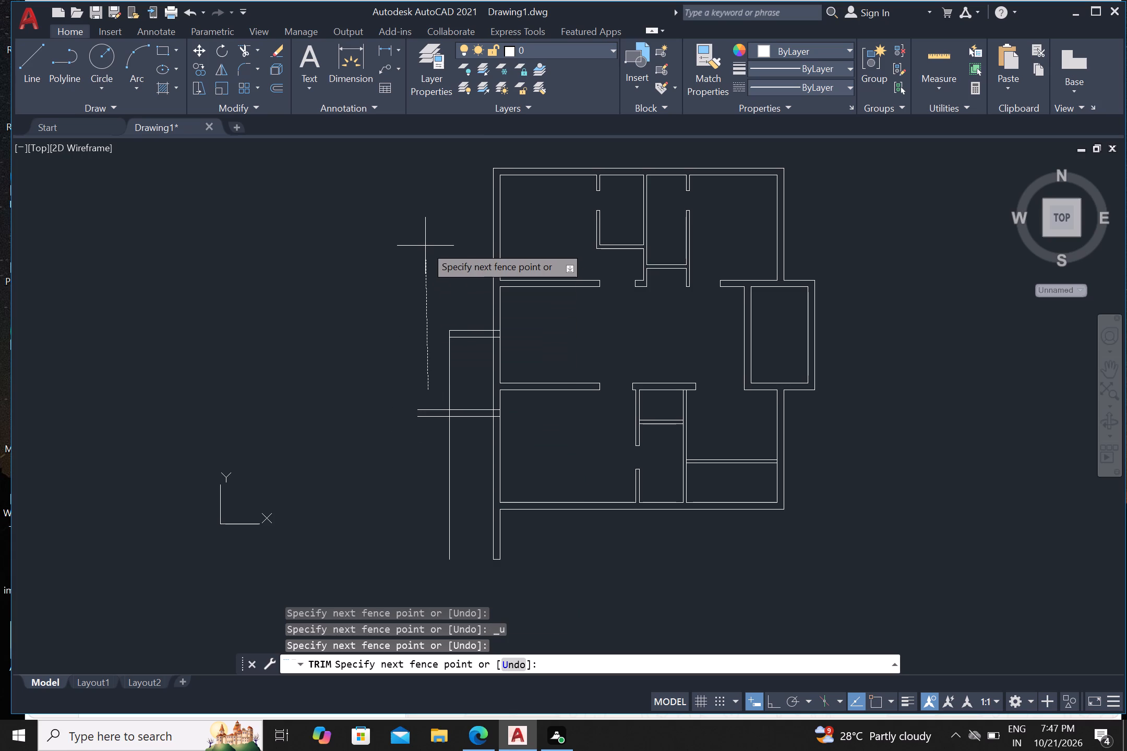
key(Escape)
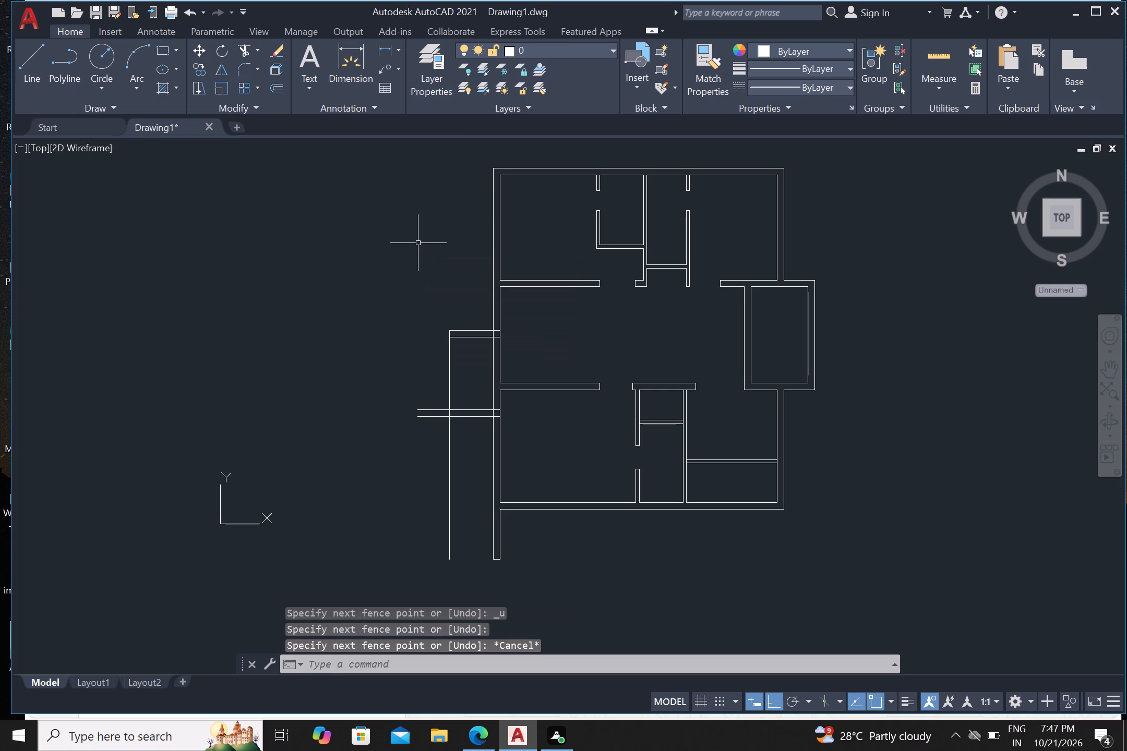
Draw a vertical line from the upper pair's outer corner straight up past the level of the top exterior wall.
middle_drag(437, 271, 440, 348)
key(l)
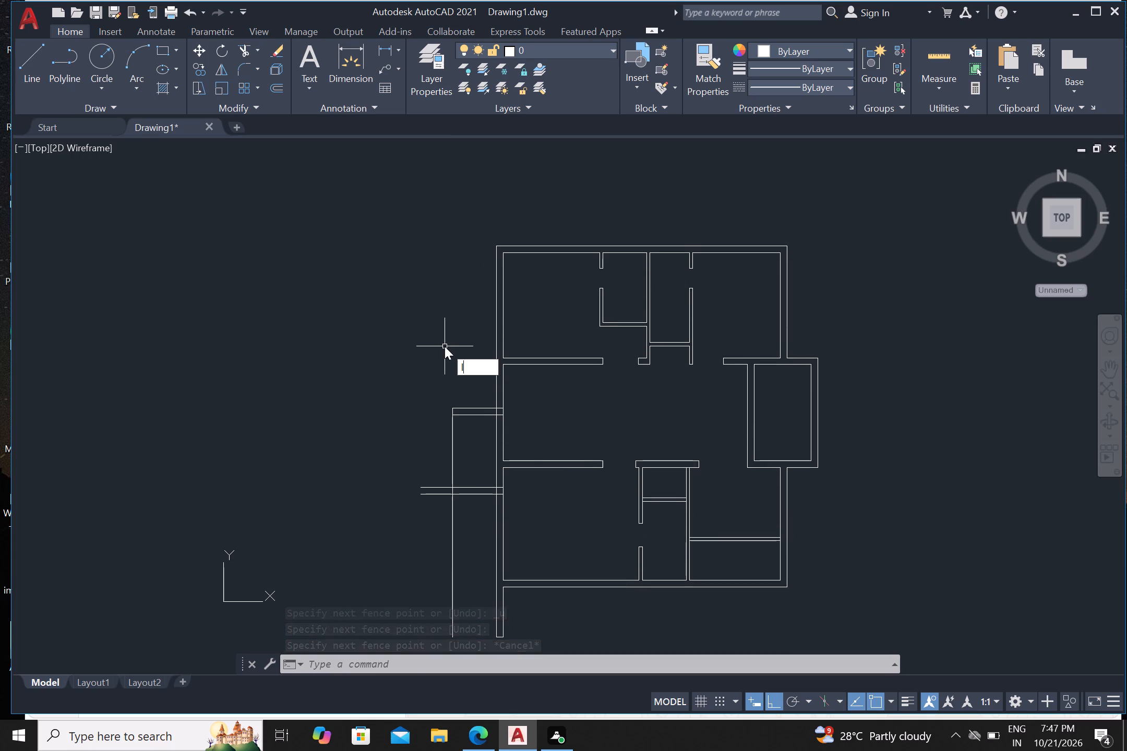
key(Return)
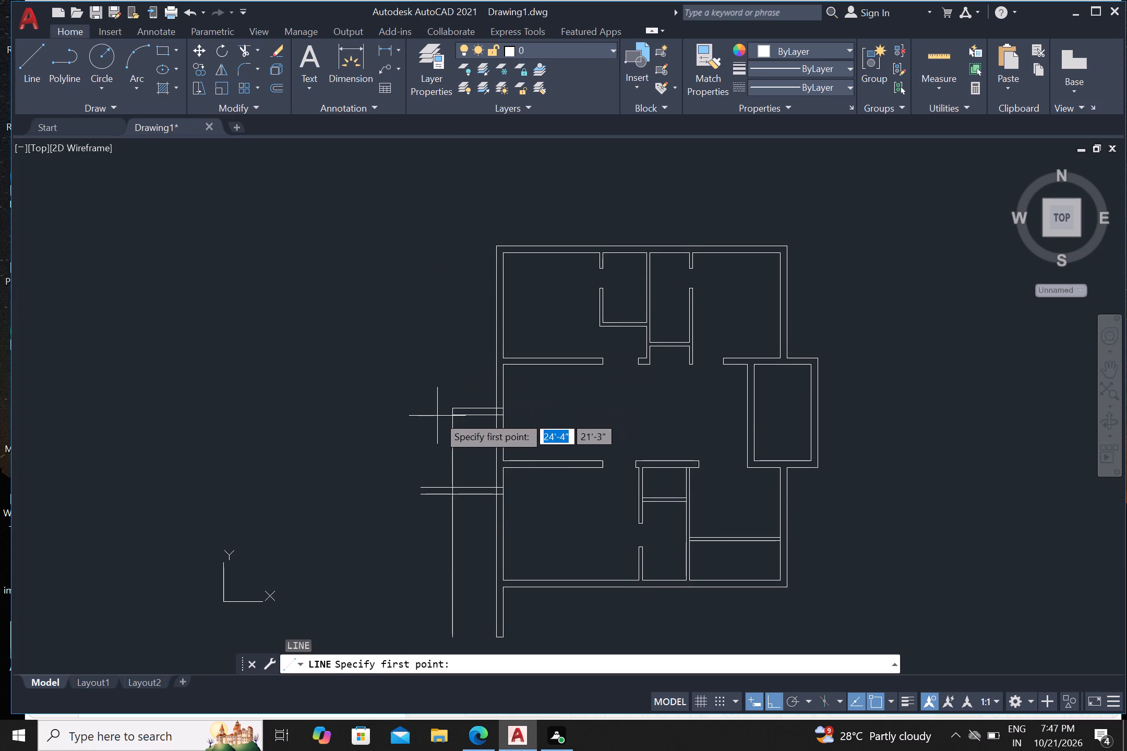
drag(452, 408, 451, 390)
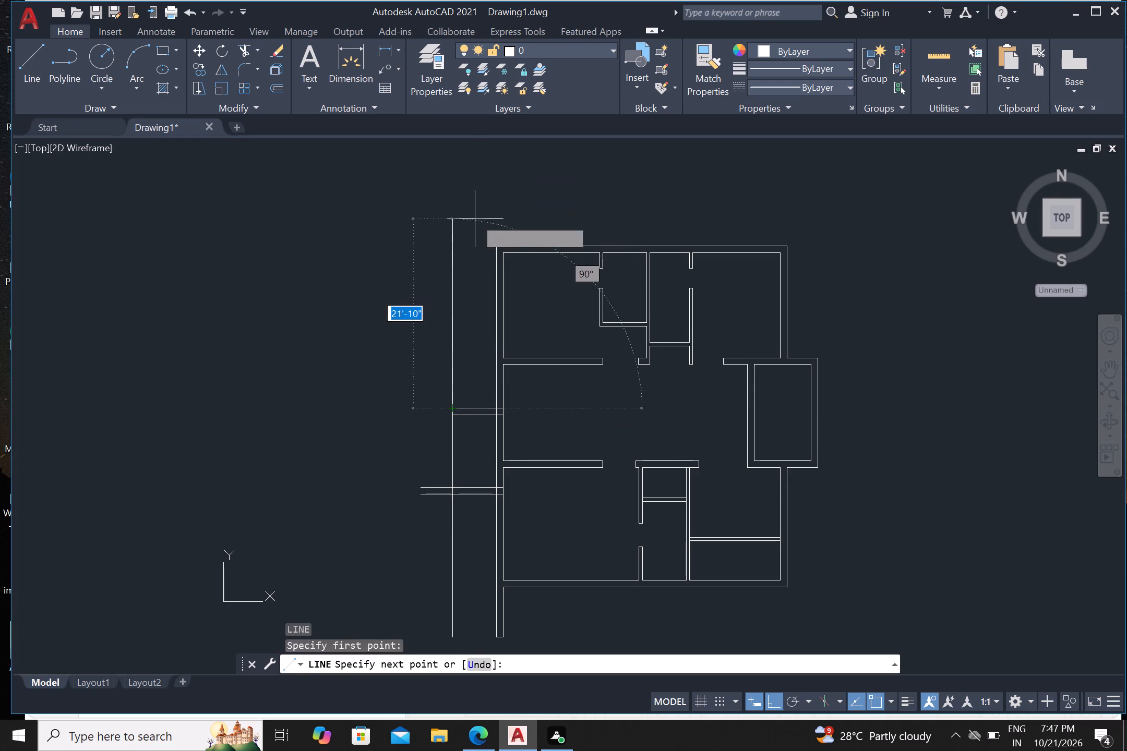
click(485, 196)
key(Escape)
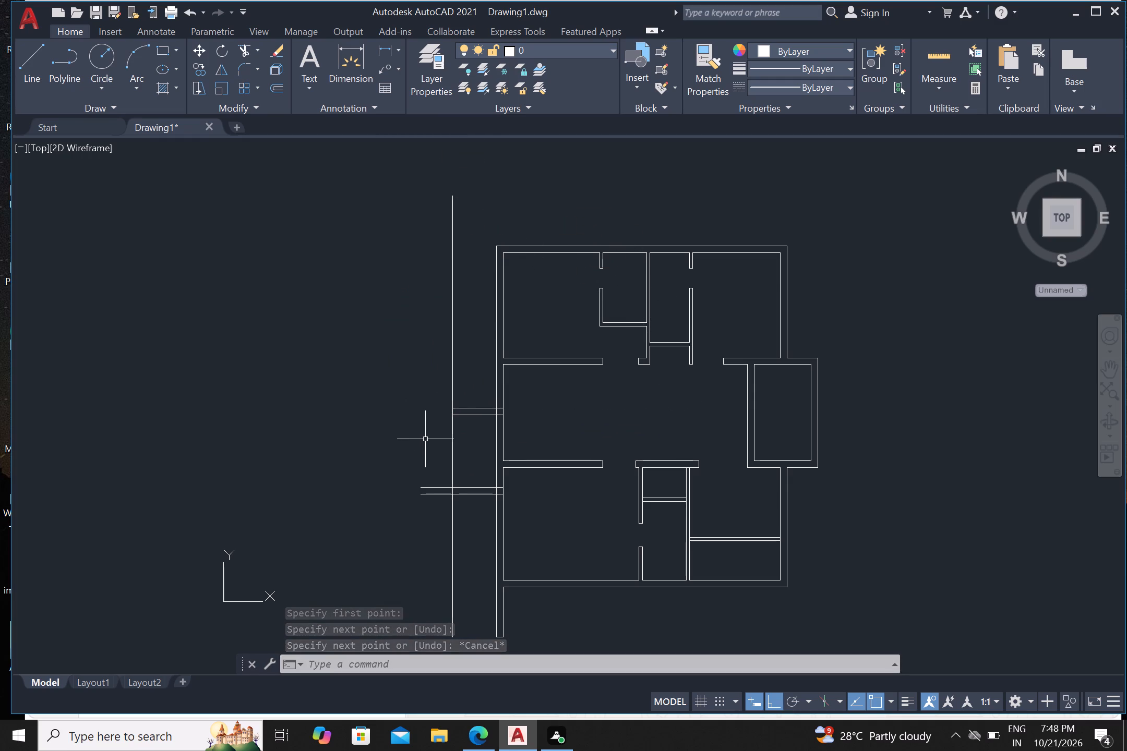
Trim the outer vertical line between the two line pairs and the lower pair's ends that project beyond it.
text(tr)
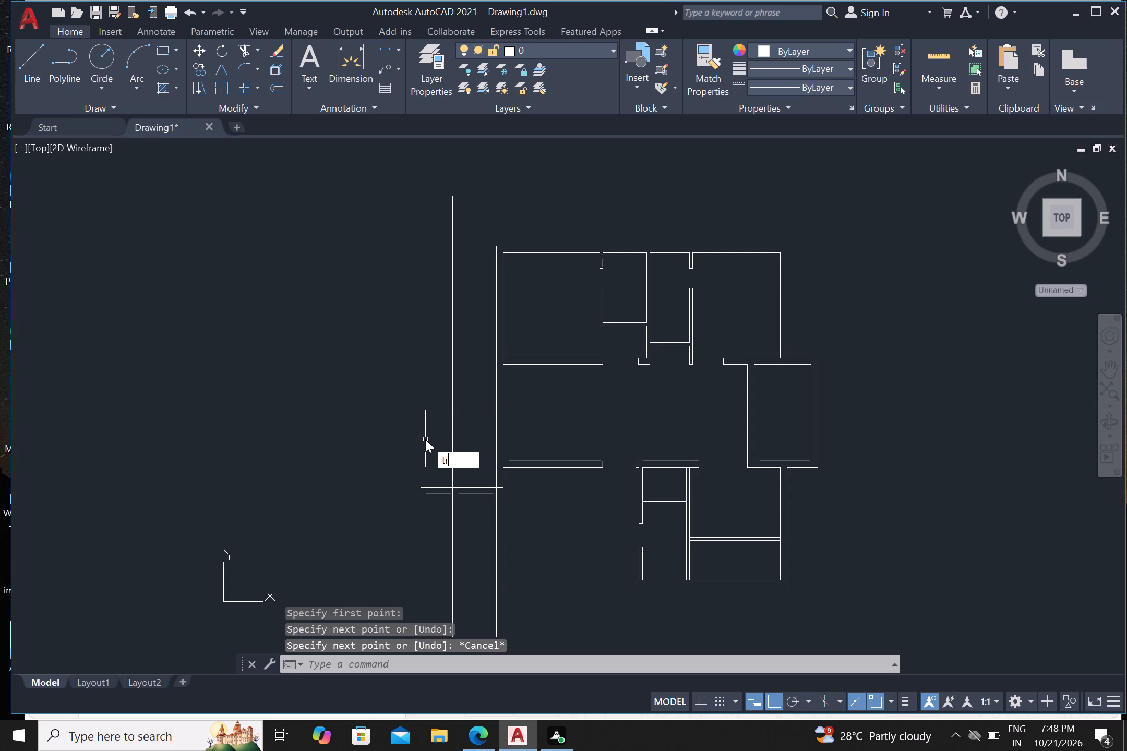
key(Return)
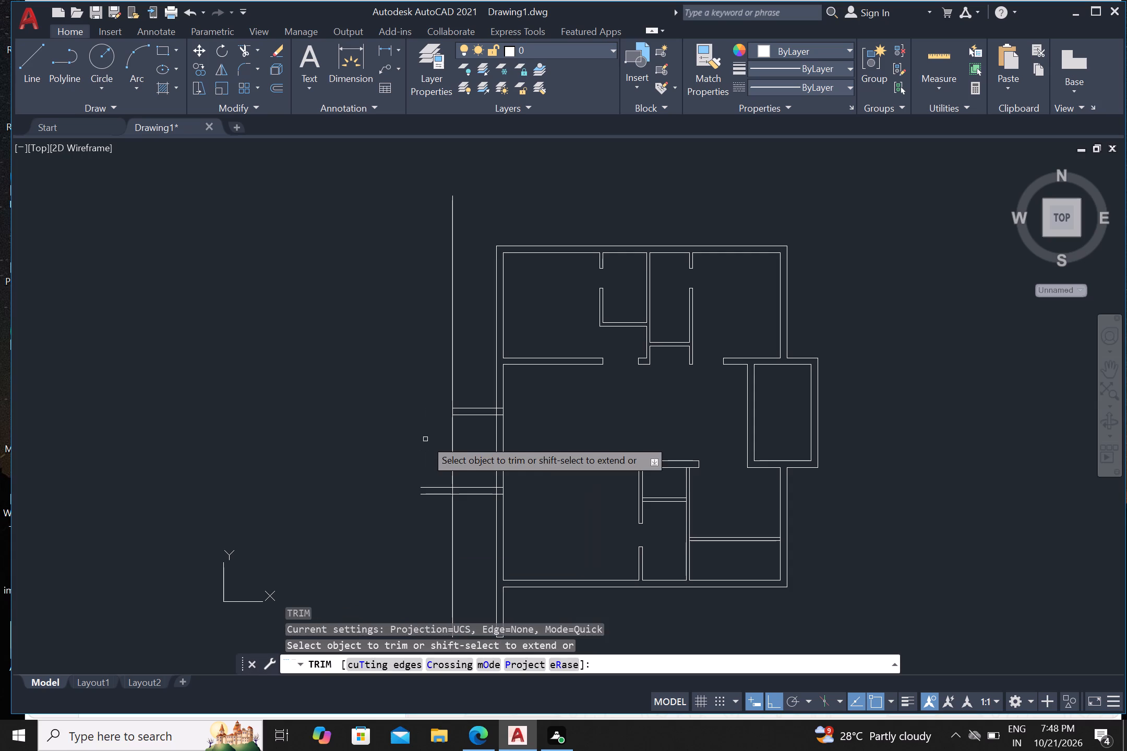
click(452, 463)
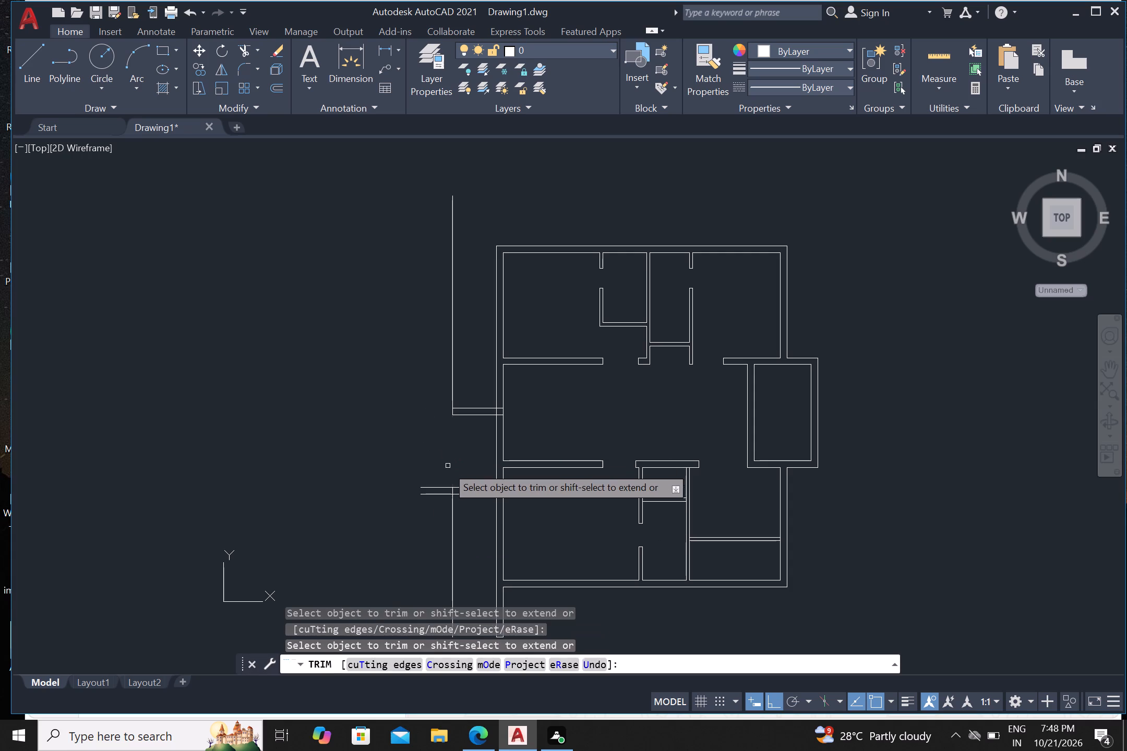
click(425, 482)
click(430, 513)
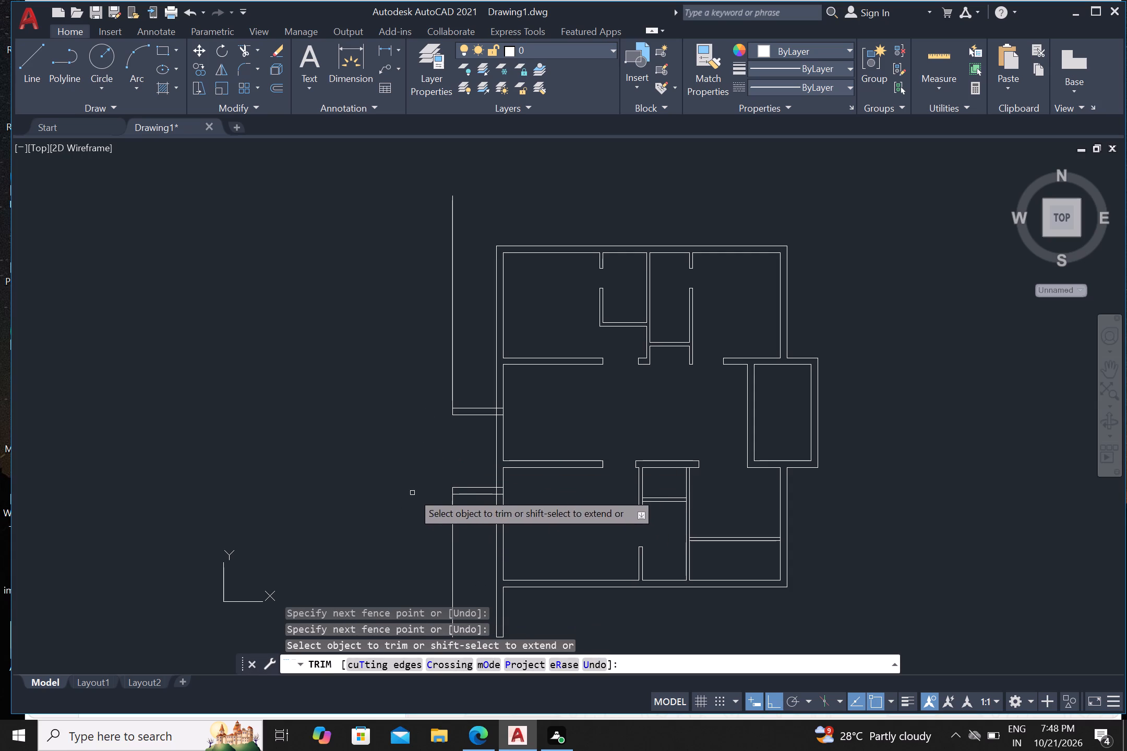
Trim the crossing segments where the lower line pair meets the left exterior wall, opening the wall junction.
scroll(483, 505, up, 1)
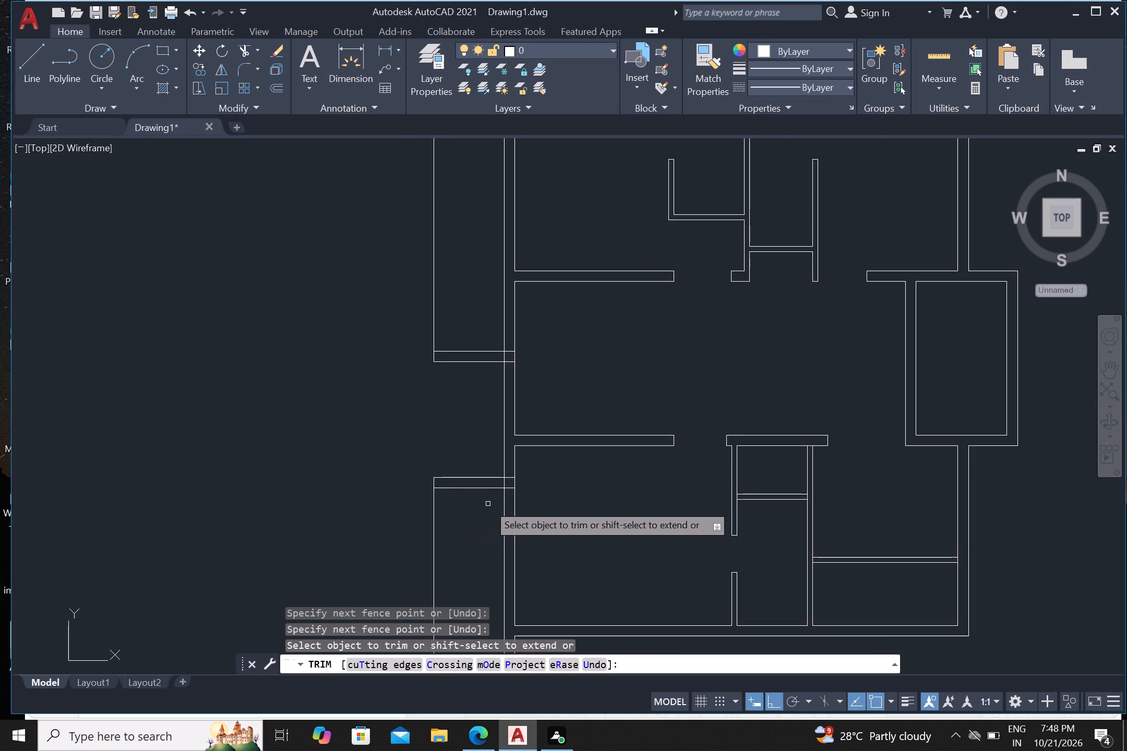
scroll(488, 503, up, 3)
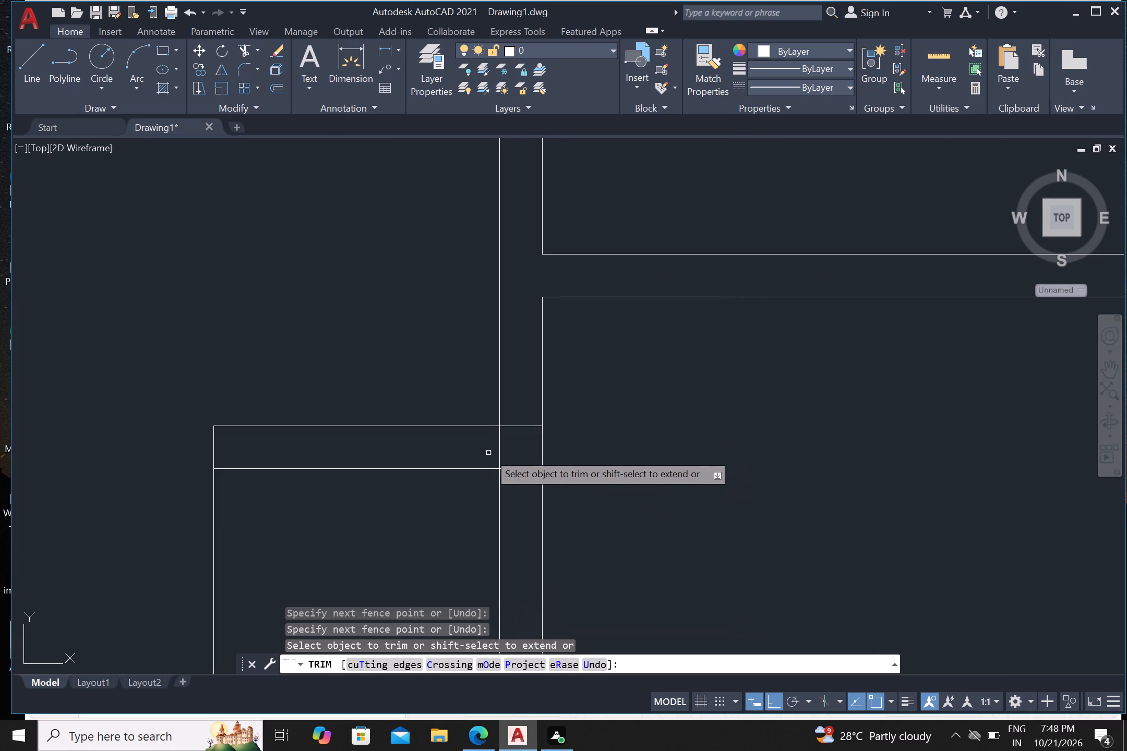
click(488, 452)
click(525, 417)
drag(513, 445, 514, 452)
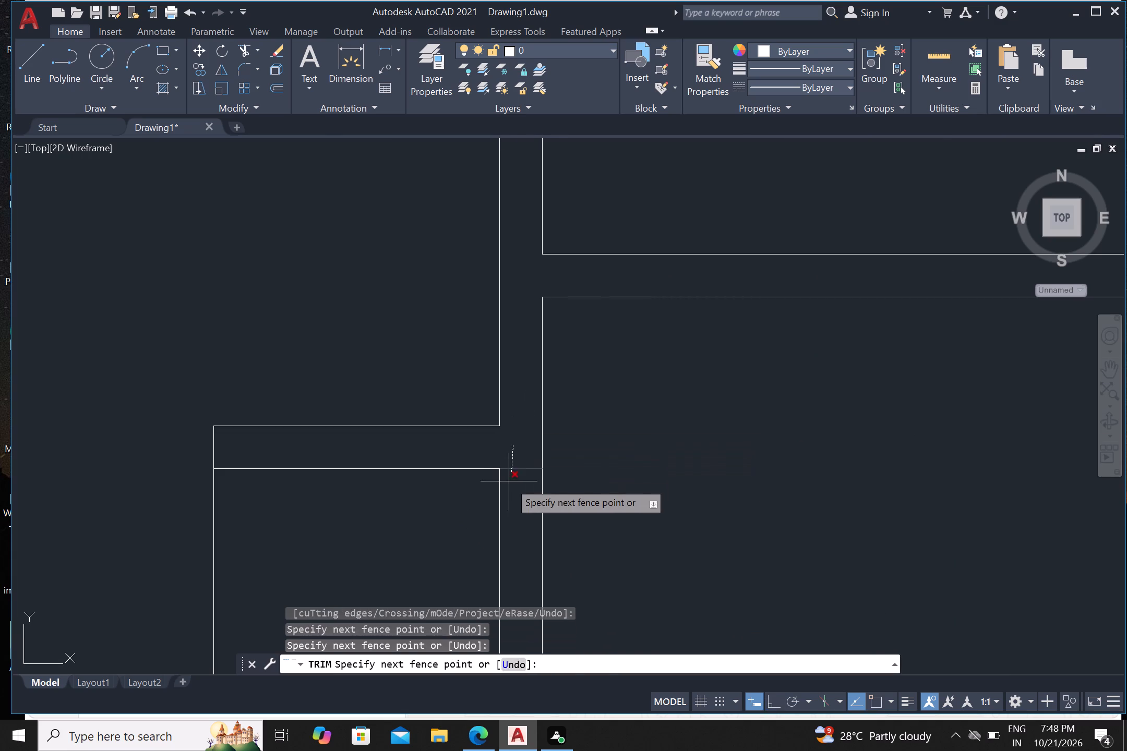
click(520, 494)
Trim the crossing segments where the upper line pair meets the left exterior wall, opening that junction as well.
scroll(515, 480, down, 4)
scroll(520, 387, up, 3)
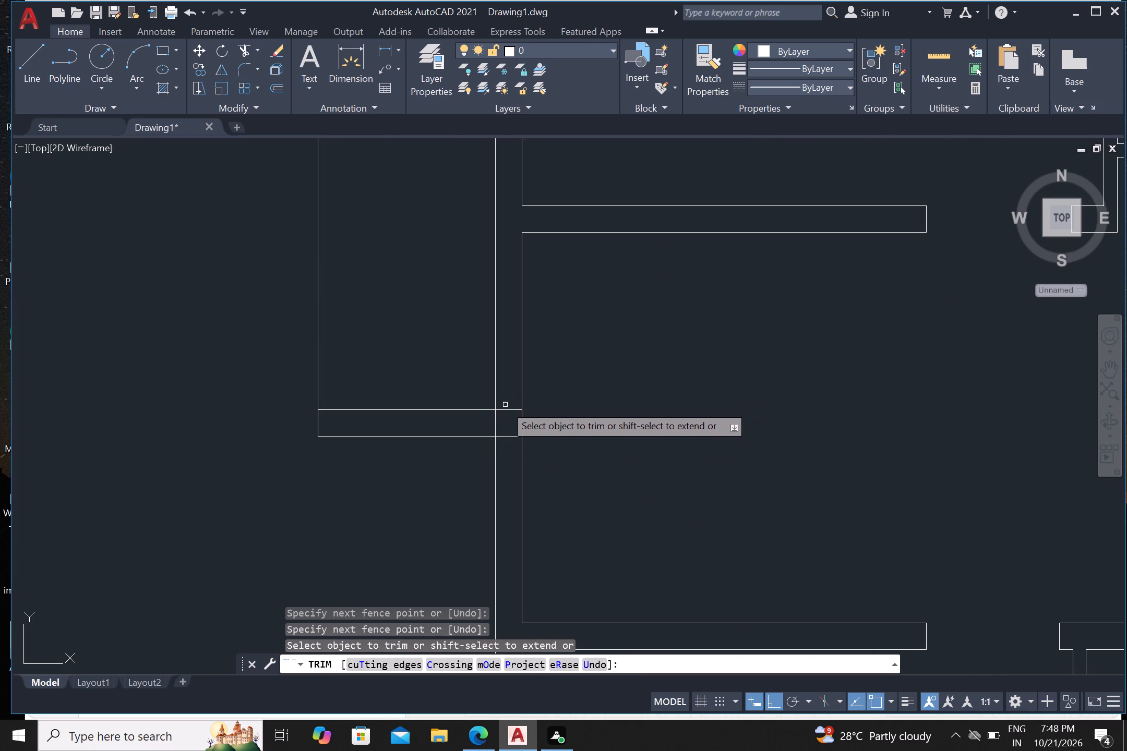
drag(487, 428, 491, 429)
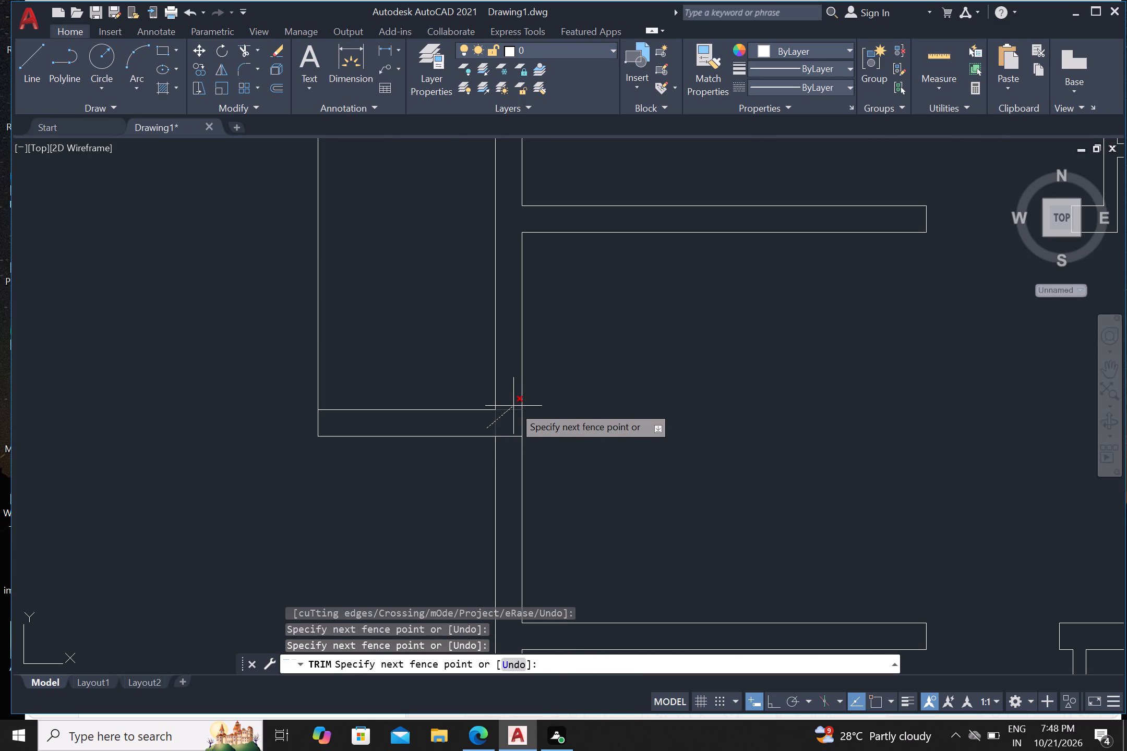
click(513, 406)
scroll(481, 421, down, 2)
scroll(485, 424, up, 2)
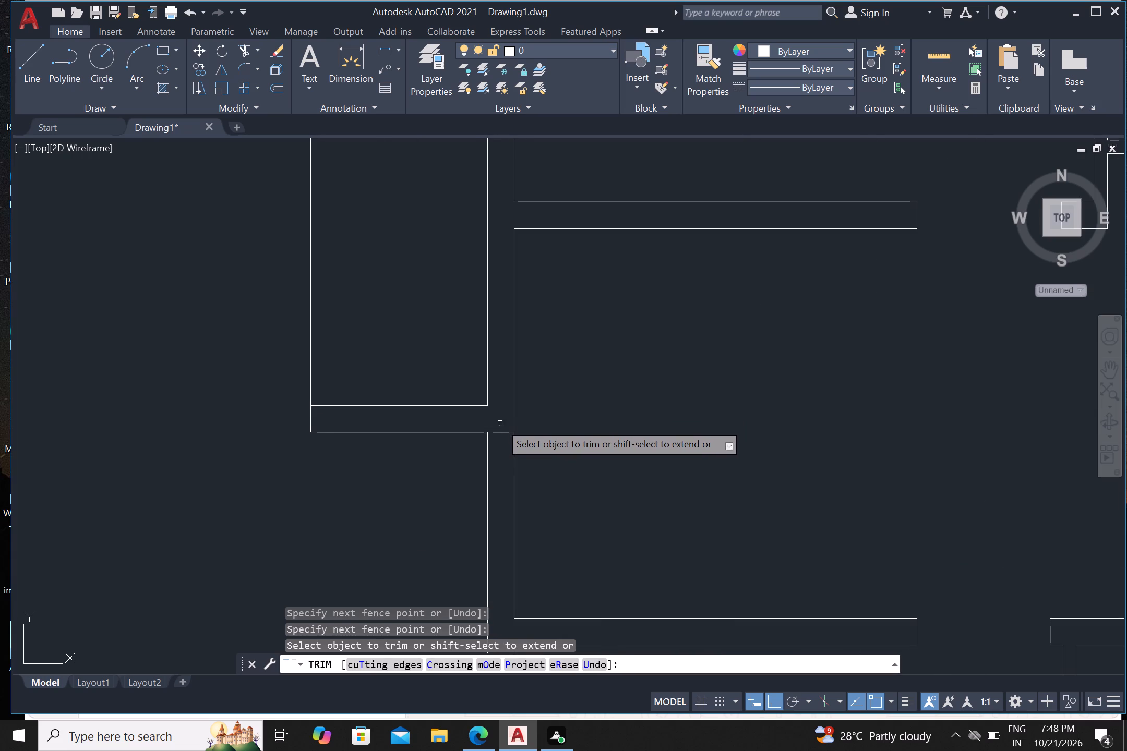
click(500, 423)
click(502, 438)
scroll(497, 433, down, 2)
scroll(543, 444, down, 1)
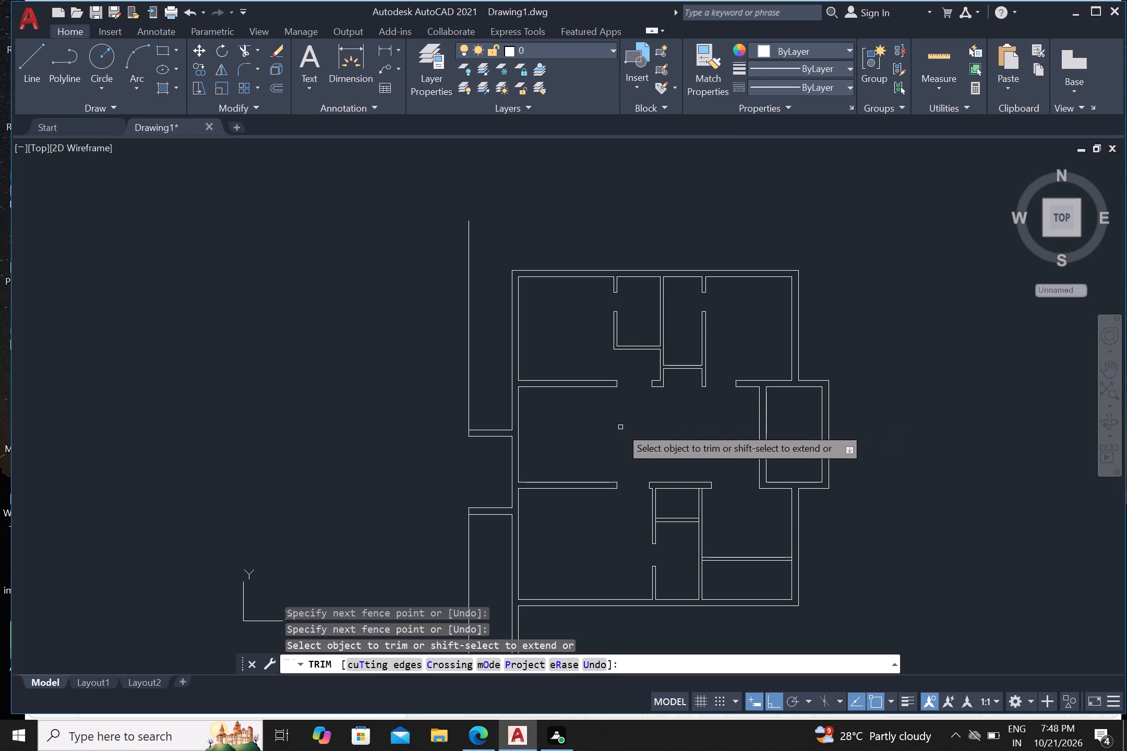
scroll(620, 427, down, 1)
middle_drag(624, 433, 650, 393)
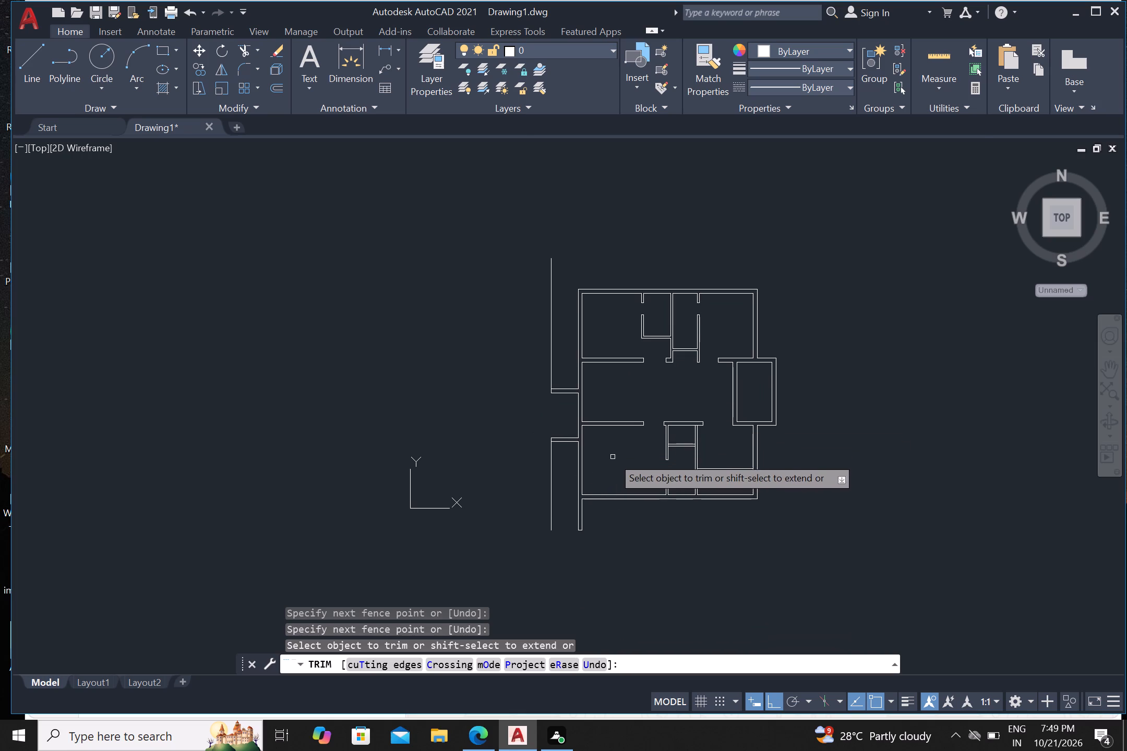
scroll(605, 459, up, 2)
scroll(607, 458, down, 1)
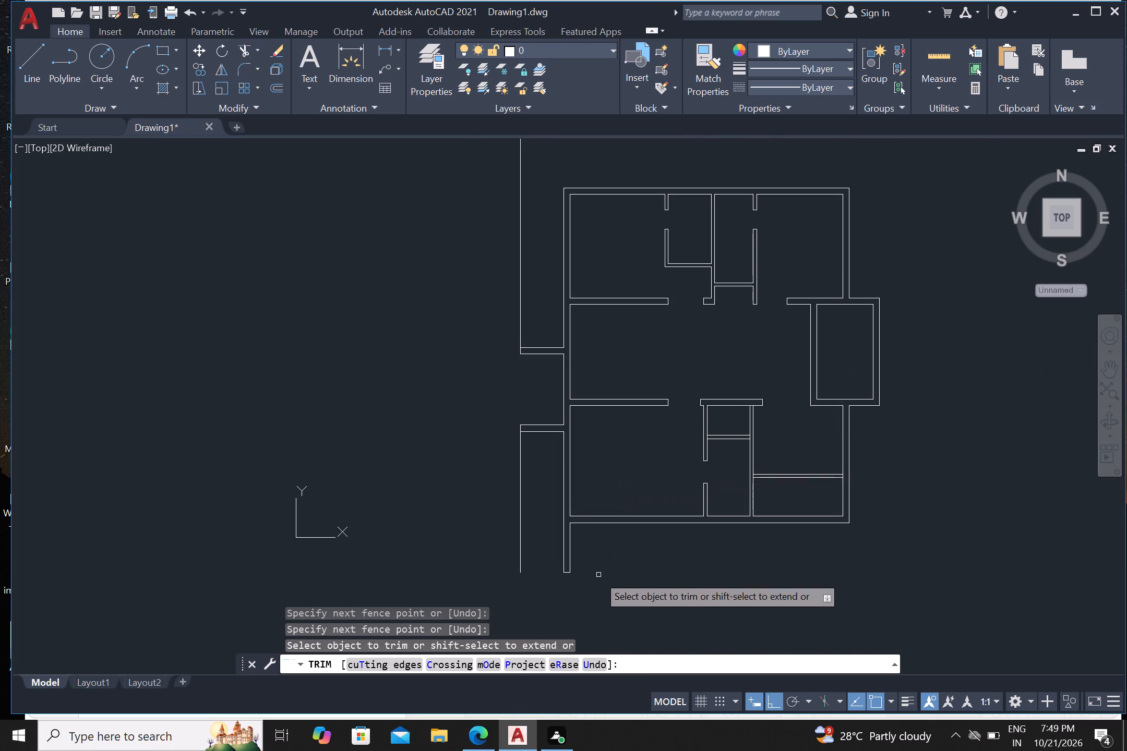
middle_drag(590, 586, 608, 554)
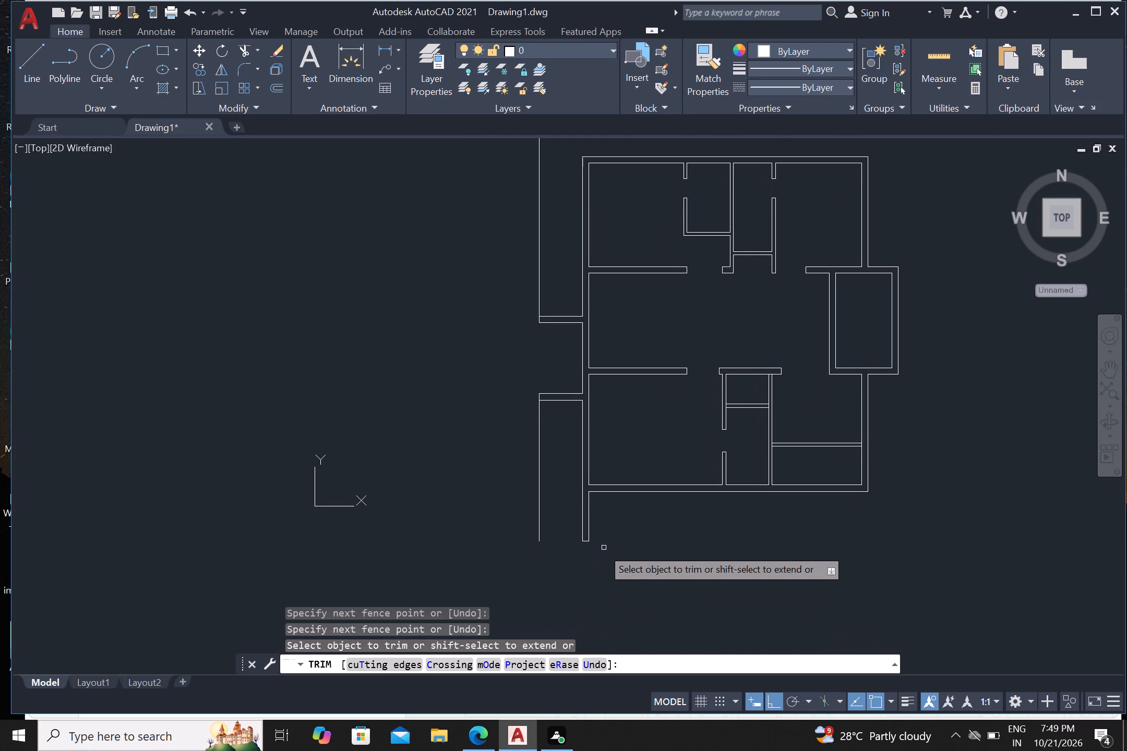
key(Escape)
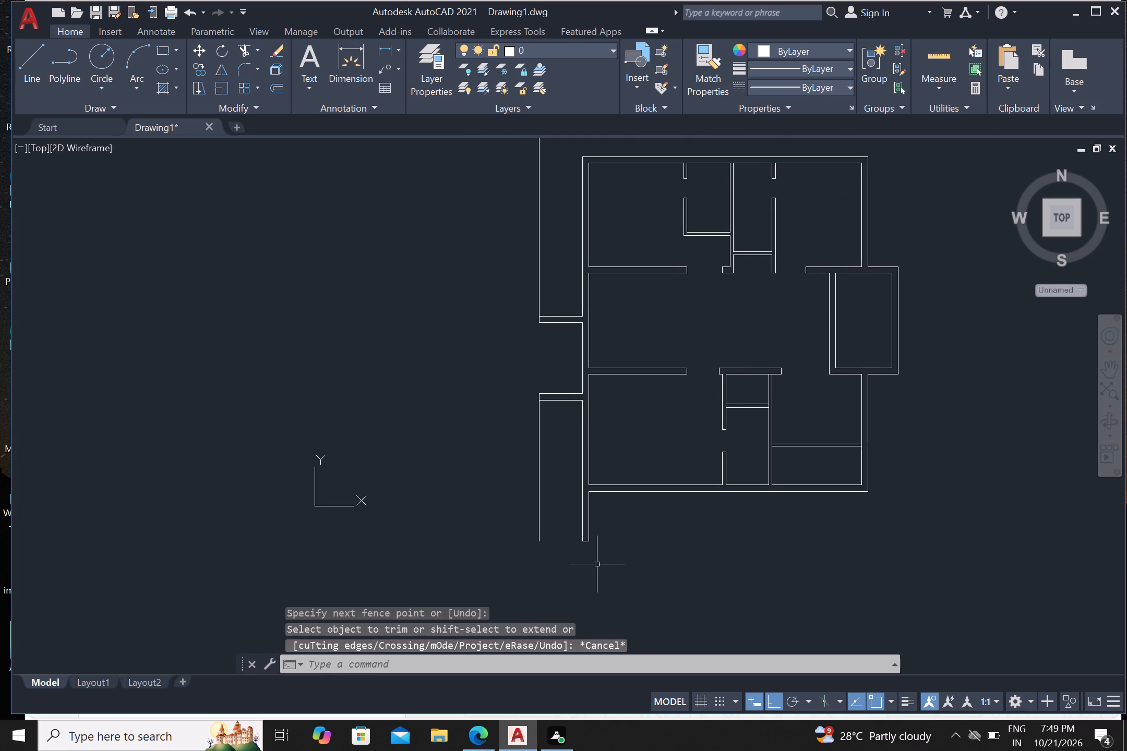
Draw a horizontal line joining the outer vertical line's lower end to the left exterior wall's bottom outer corner.
key(l)
key(Return)
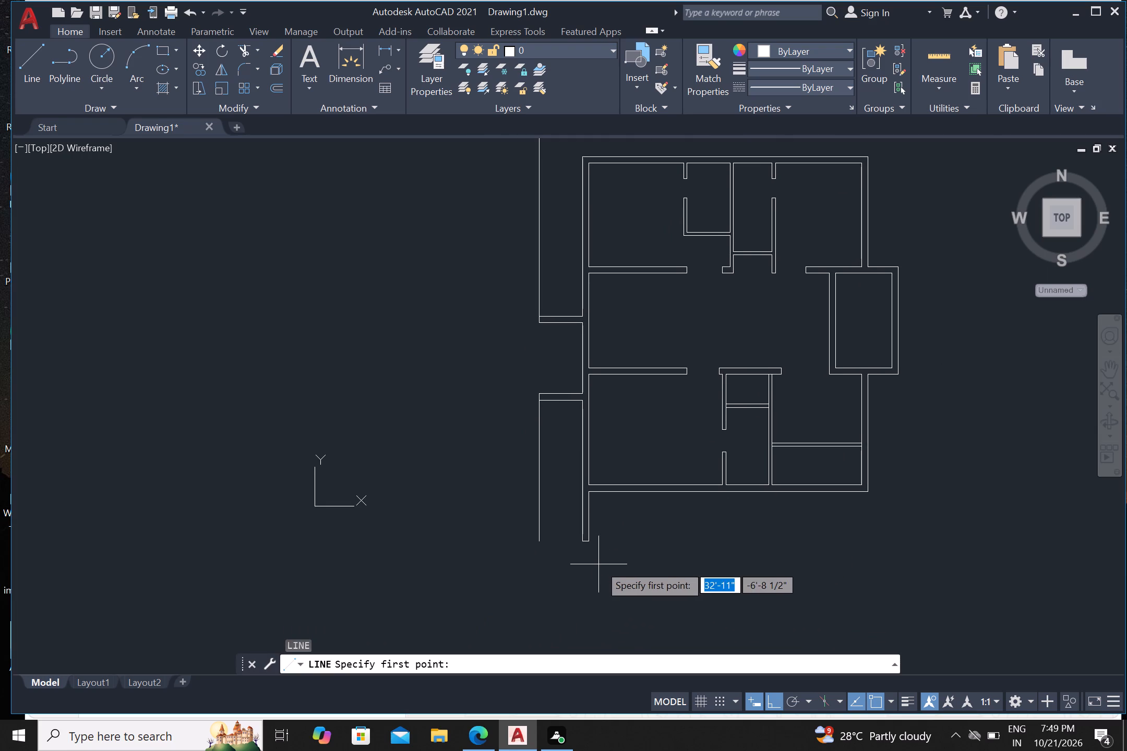
scroll(565, 555, up, 2)
click(499, 521)
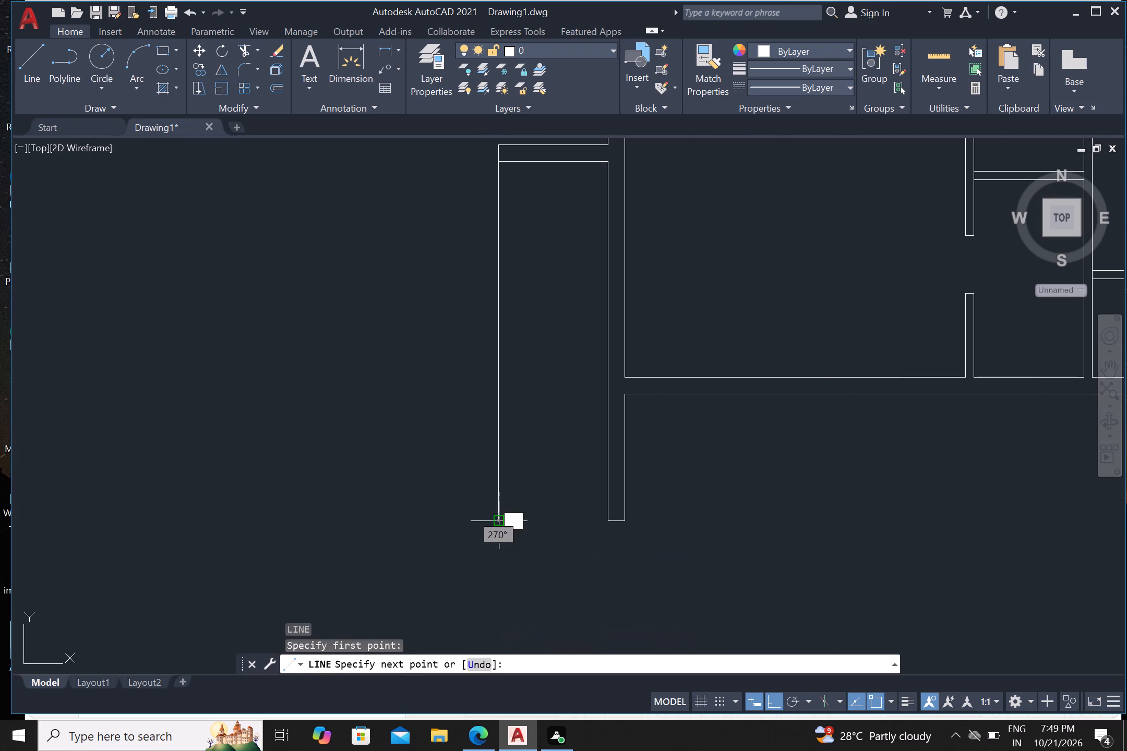
click(608, 520)
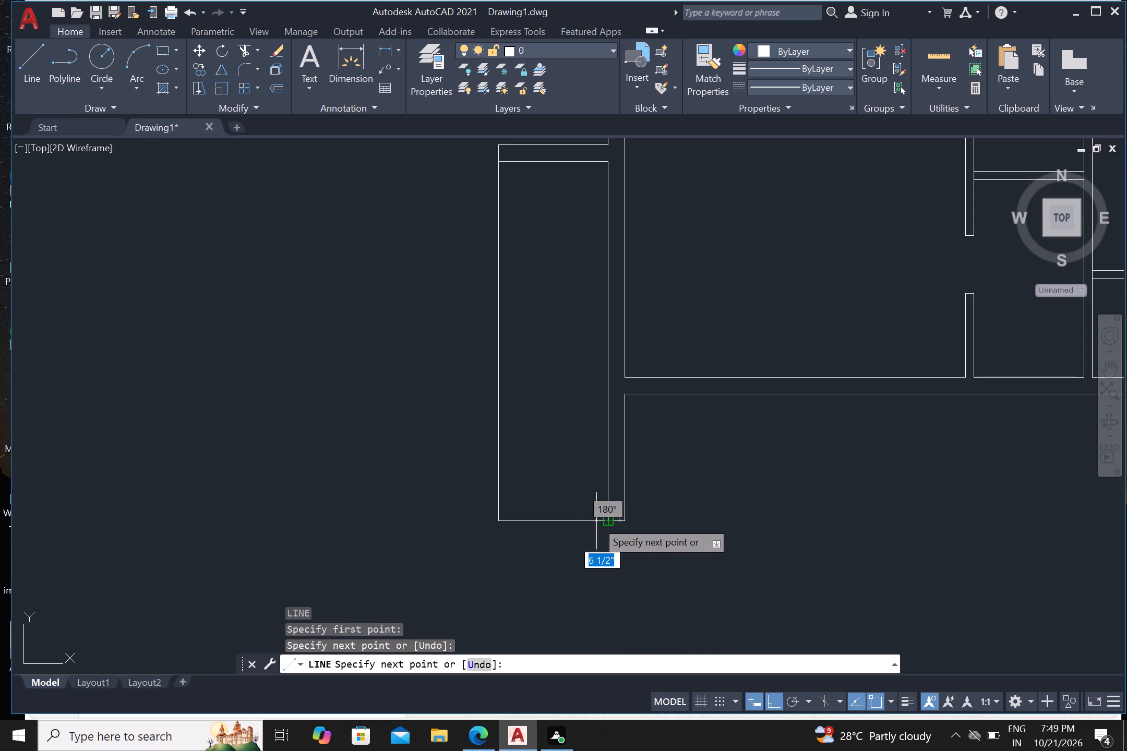
key(Escape)
Offset the bottom line of the lower-left projection upward at 1' spacing, making three successive stair tread lines.
key(o)
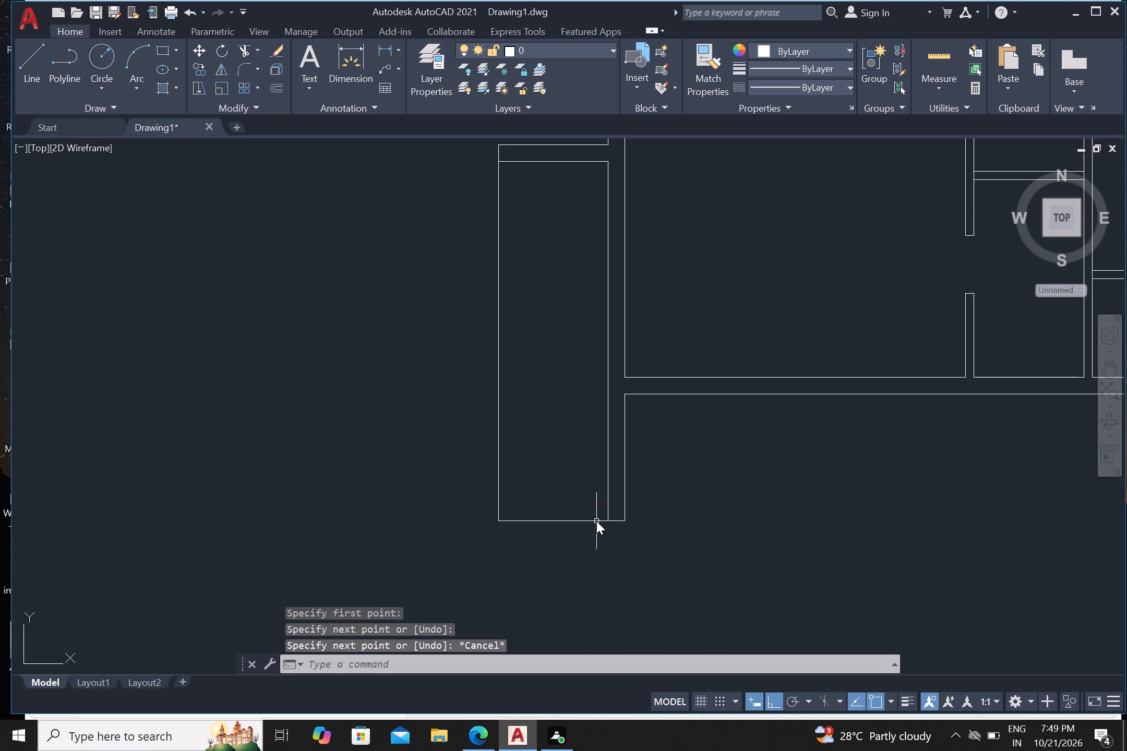
key(Return)
key(1)
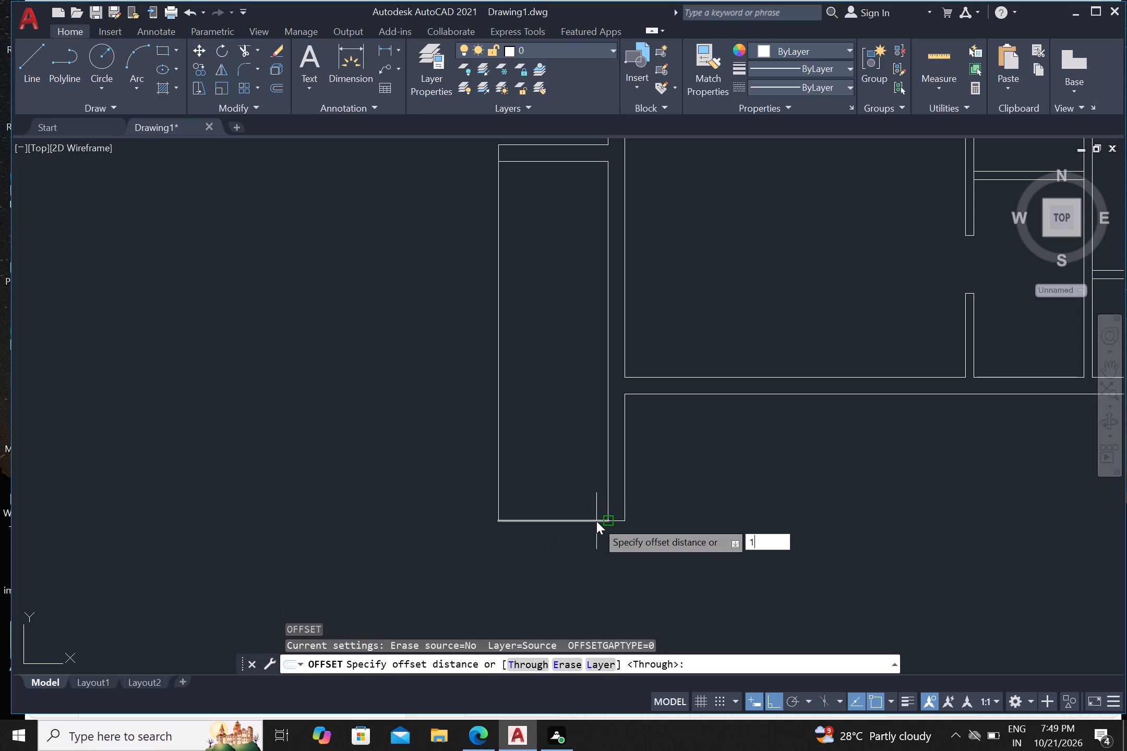
key(apostrophe)
key(Return)
scroll(589, 429, down, 2)
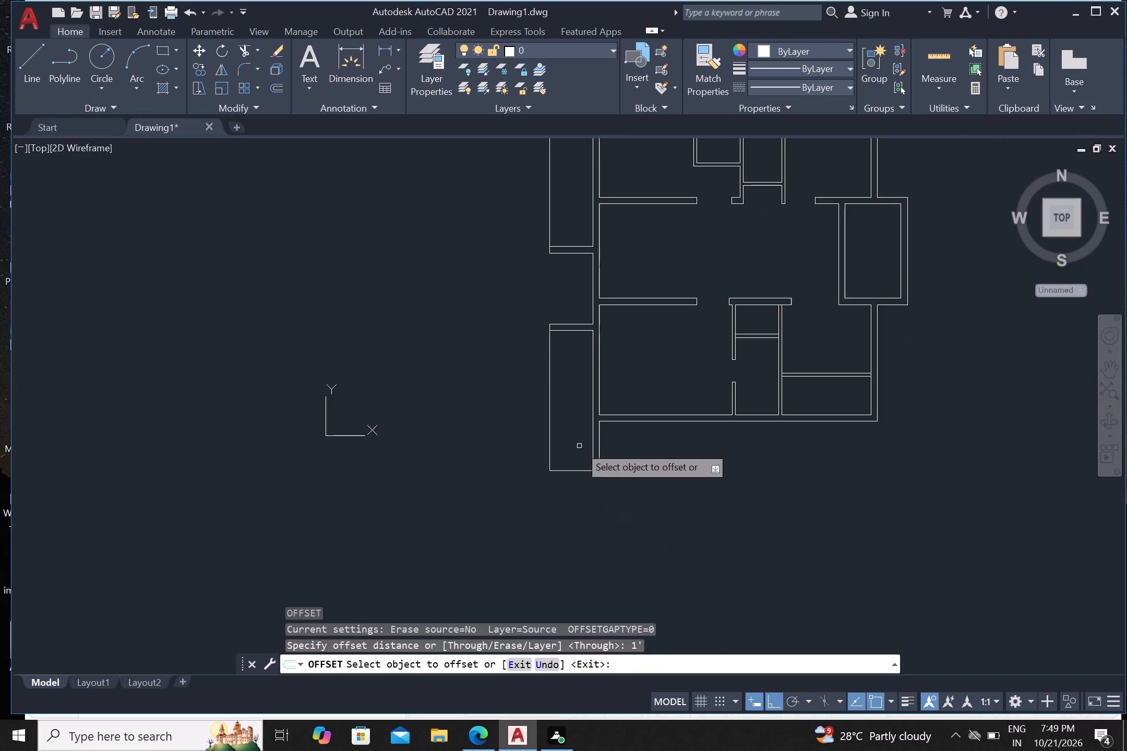
scroll(565, 479, up, 1)
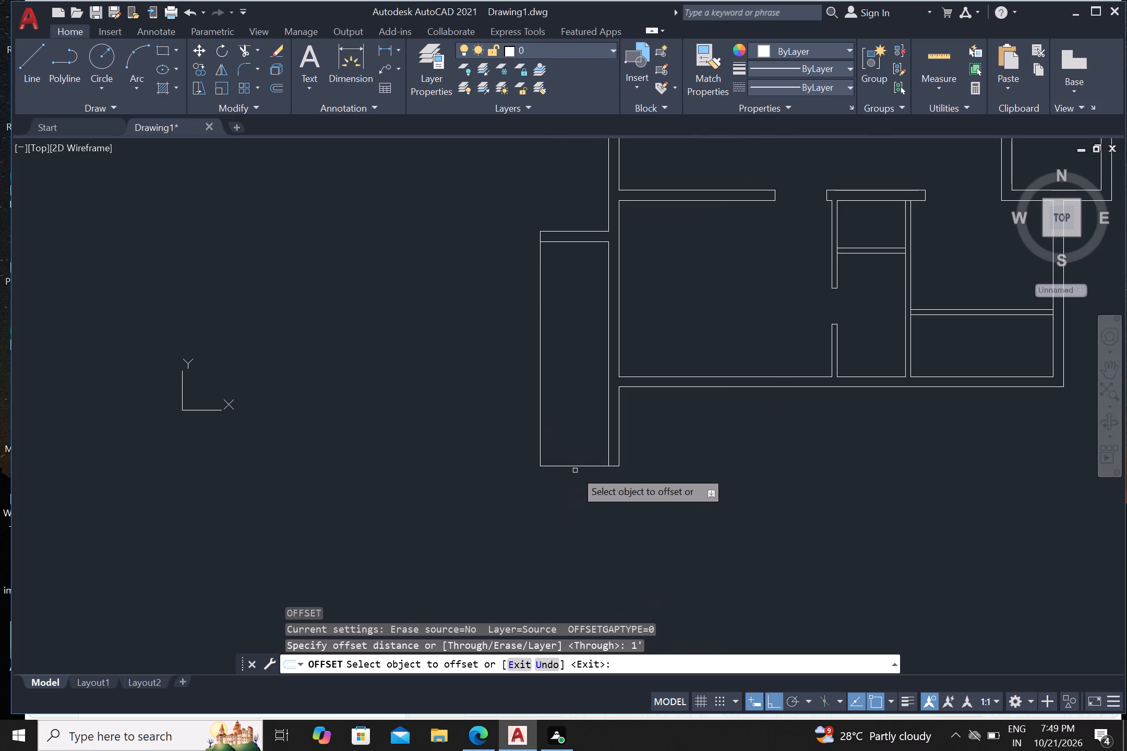
click(575, 466)
click(577, 434)
drag(564, 451, 570, 442)
drag(577, 416, 582, 415)
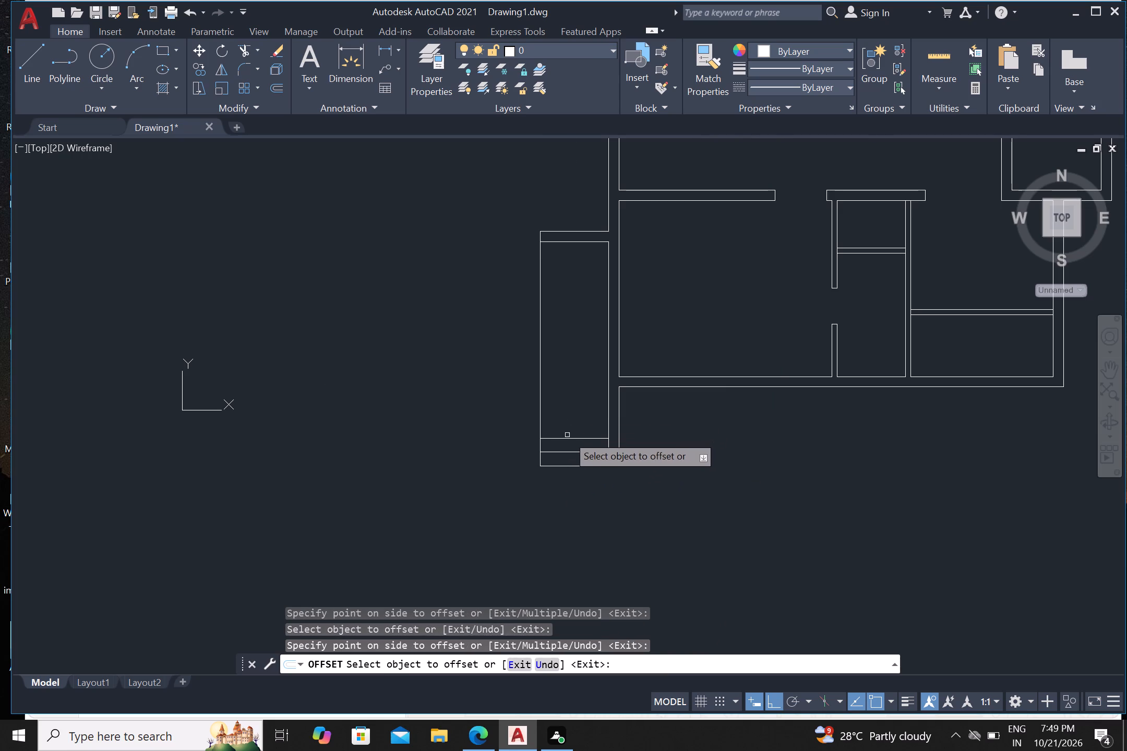
click(564, 439)
click(587, 400)
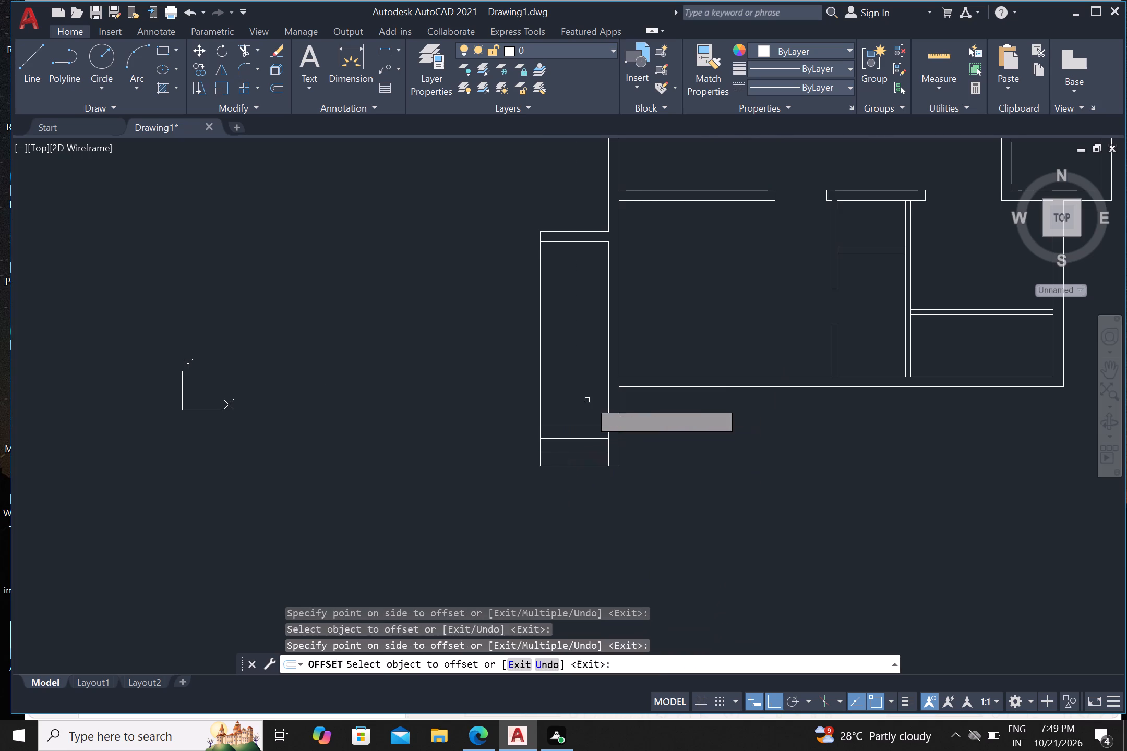
Continue the 1' offsets upward from the topmost tread line, adding five more stair lines inside the lower-left projection.
drag(574, 425, 578, 413)
drag(586, 388, 593, 395)
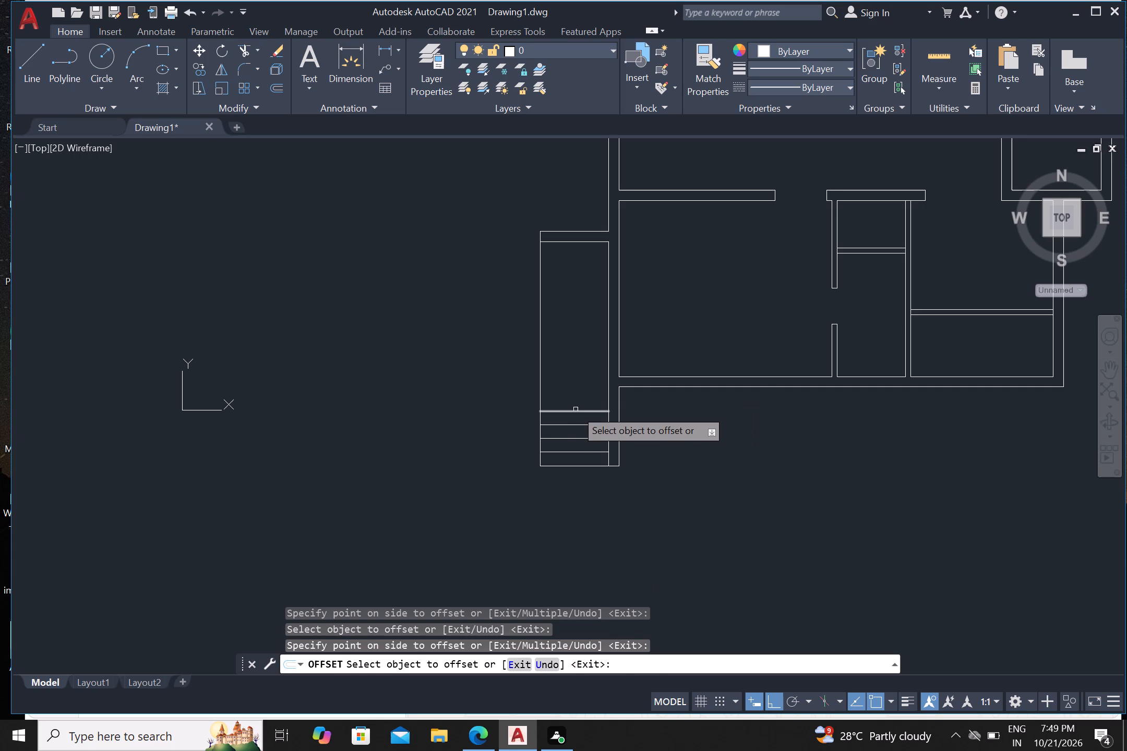
click(576, 409)
click(591, 377)
drag(578, 397, 583, 387)
drag(583, 378, 588, 379)
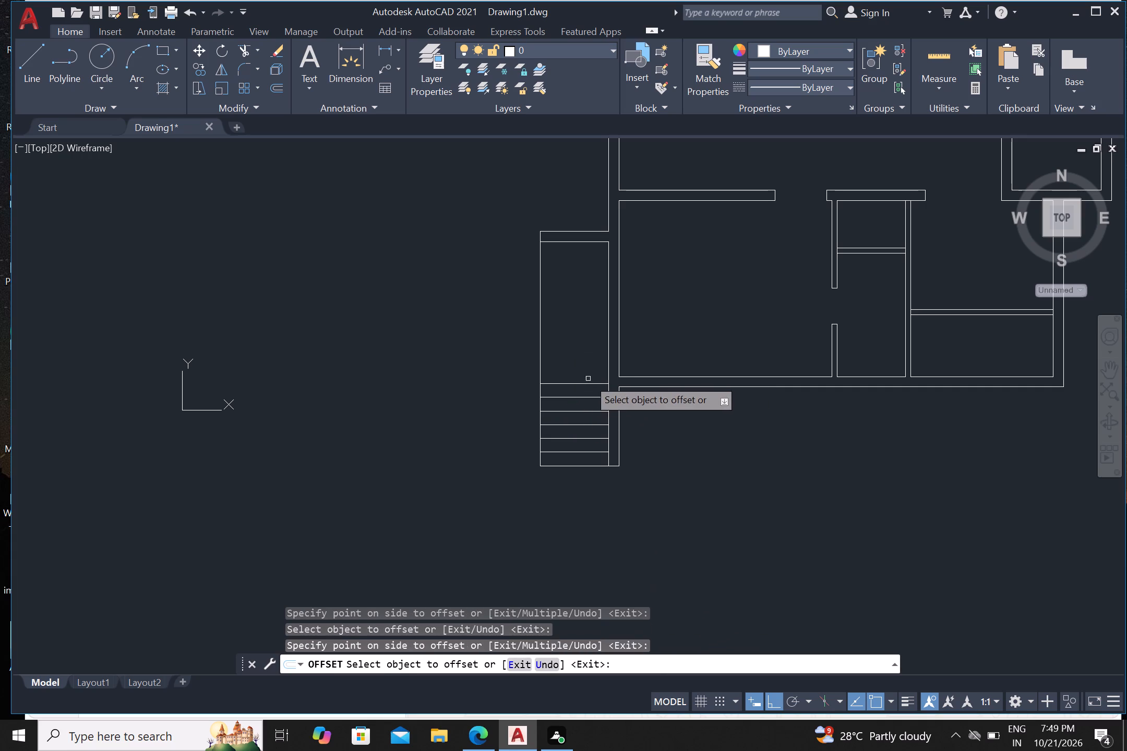
drag(582, 384, 583, 375)
click(585, 355)
drag(580, 368, 582, 362)
drag(587, 348, 593, 342)
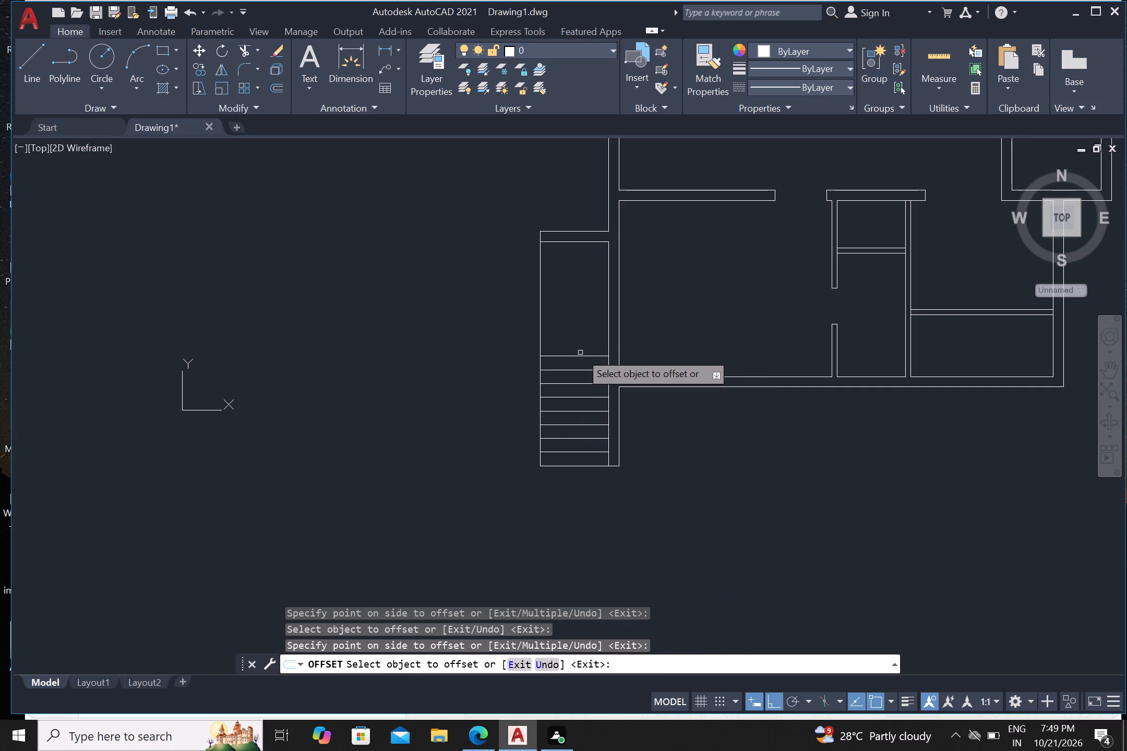
Add three more tread lines at 1' spacing above the existing stair lines in the lower-left projection.
drag(580, 356, 582, 351)
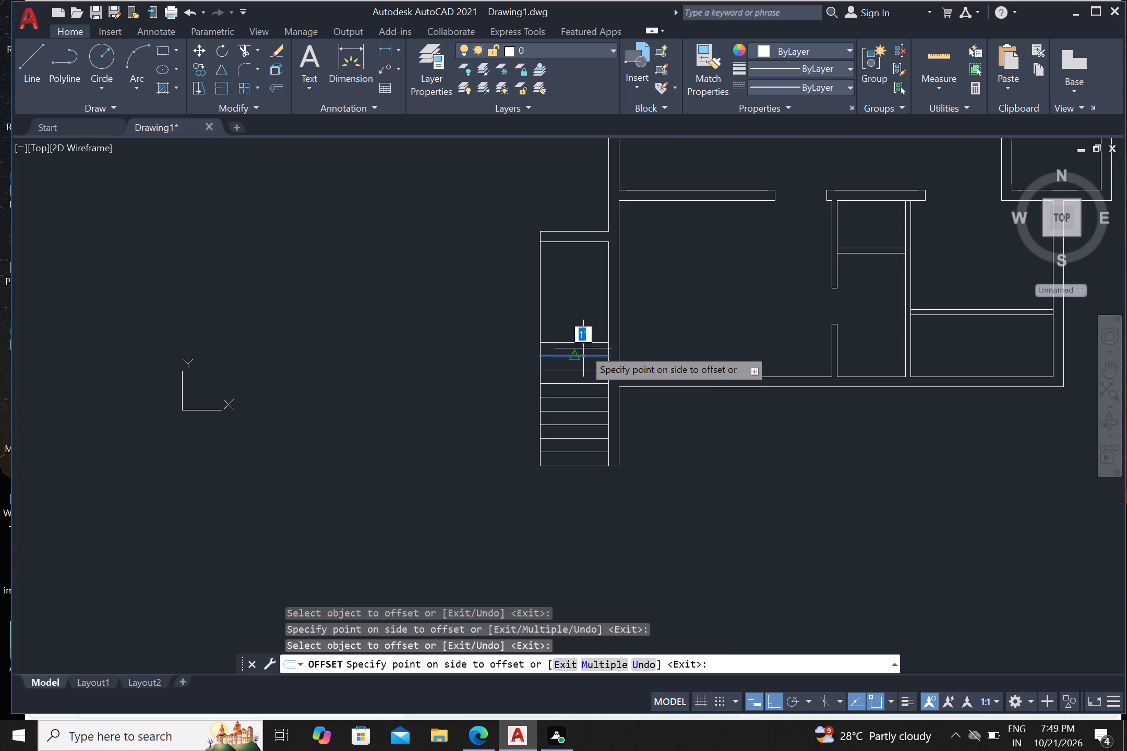
click(590, 341)
click(591, 340)
drag(591, 321, 598, 314)
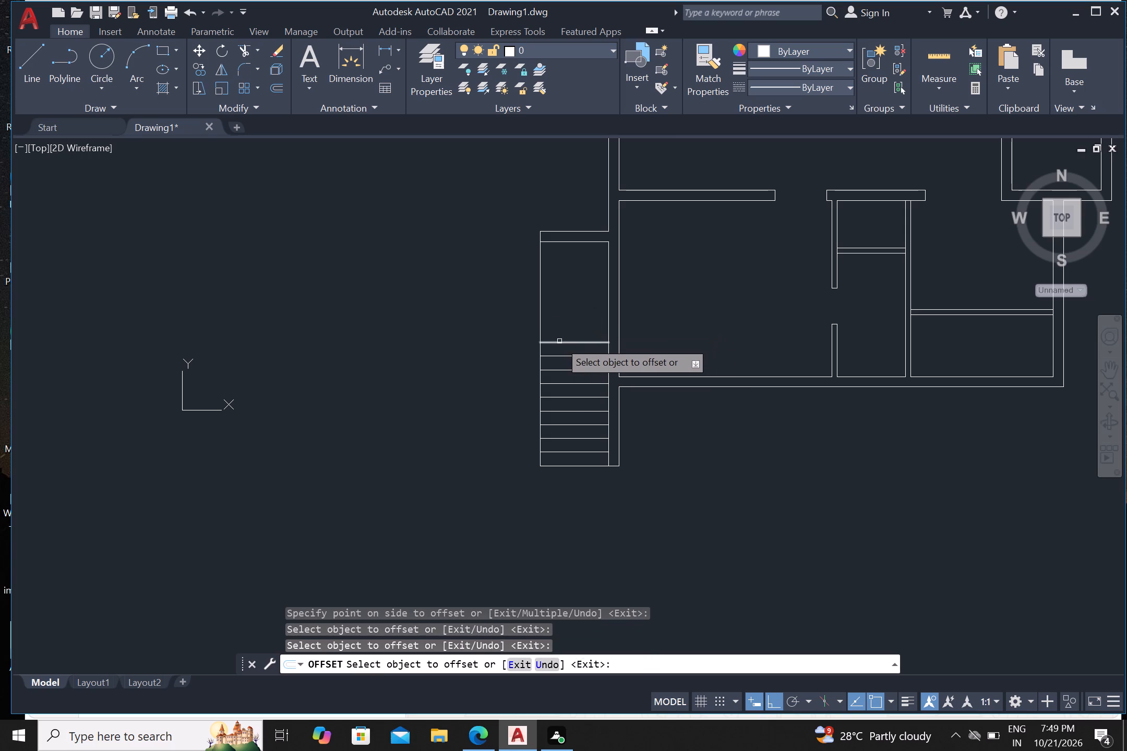
drag(559, 341, 561, 336)
drag(572, 320, 591, 312)
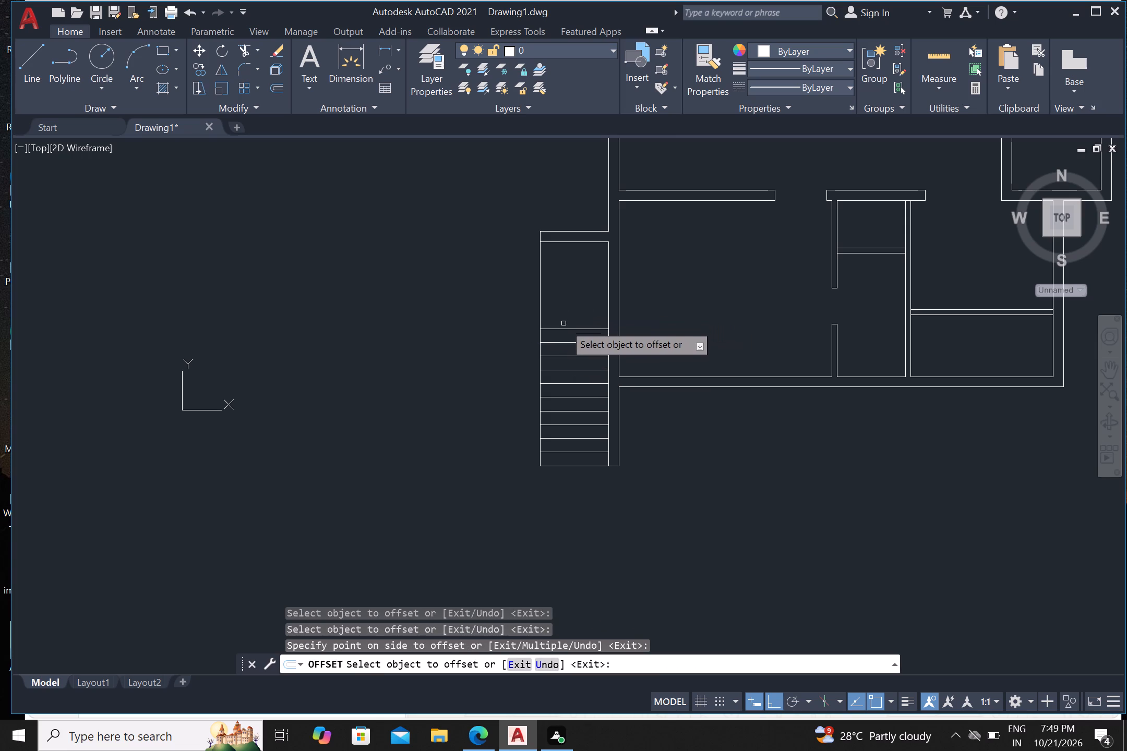
click(563, 328)
drag(581, 304, 586, 305)
scroll(597, 304, down, 1)
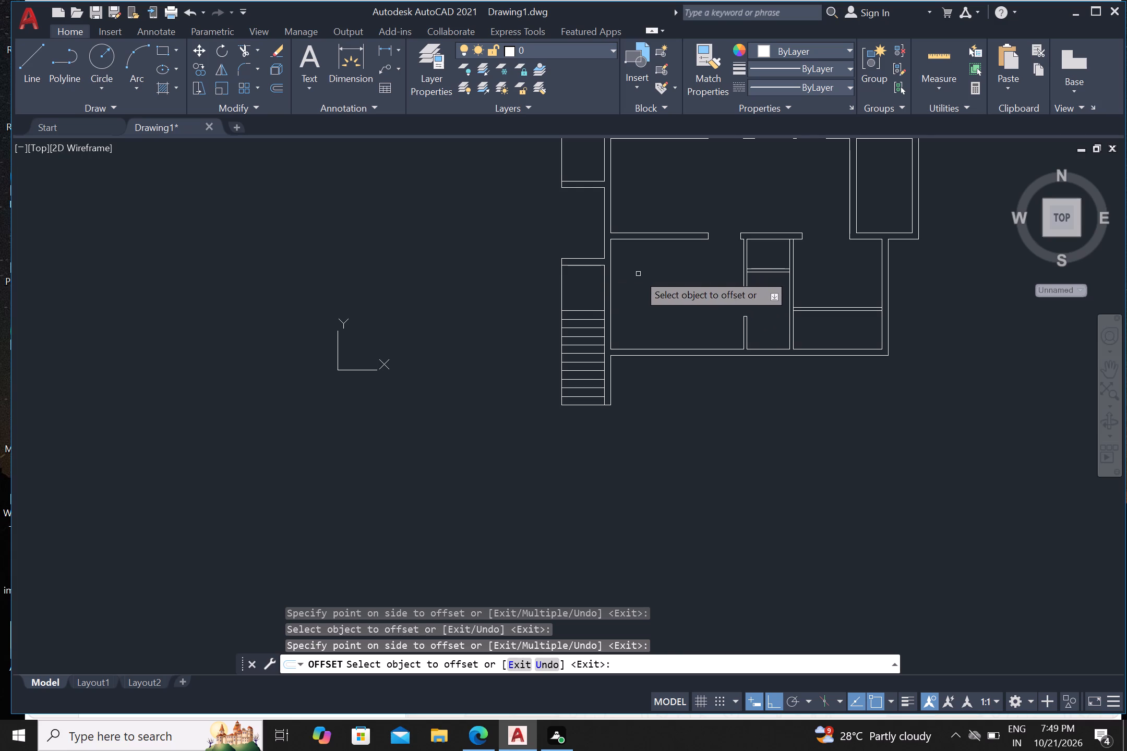
middle_drag(645, 278, 589, 461)
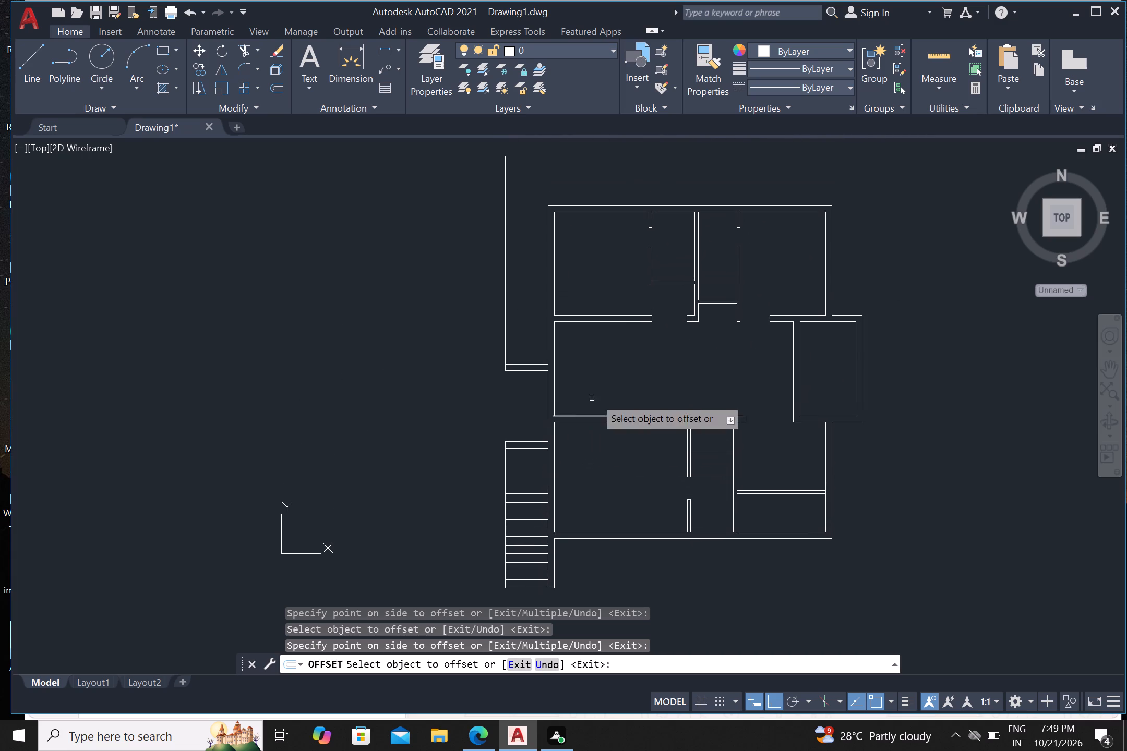
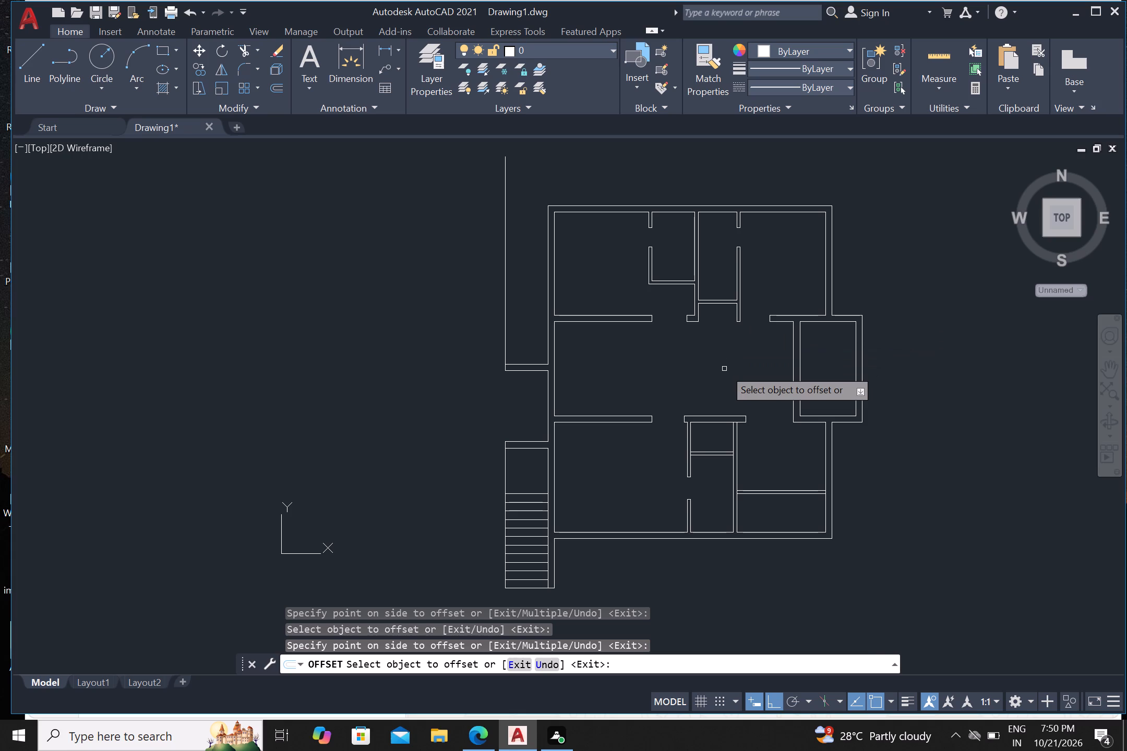
Draw two short vertical lines across the top exterior wall of the upper-left room, marking both sides of a window.
key(Escape)
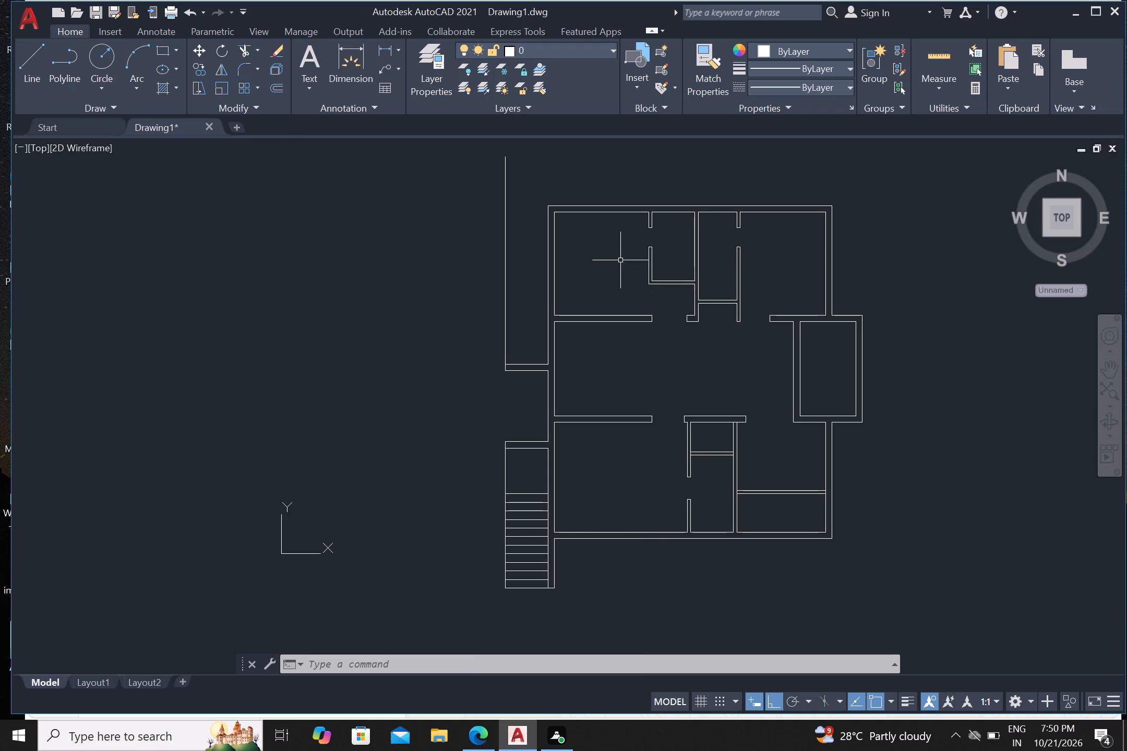
key(l)
key(Return)
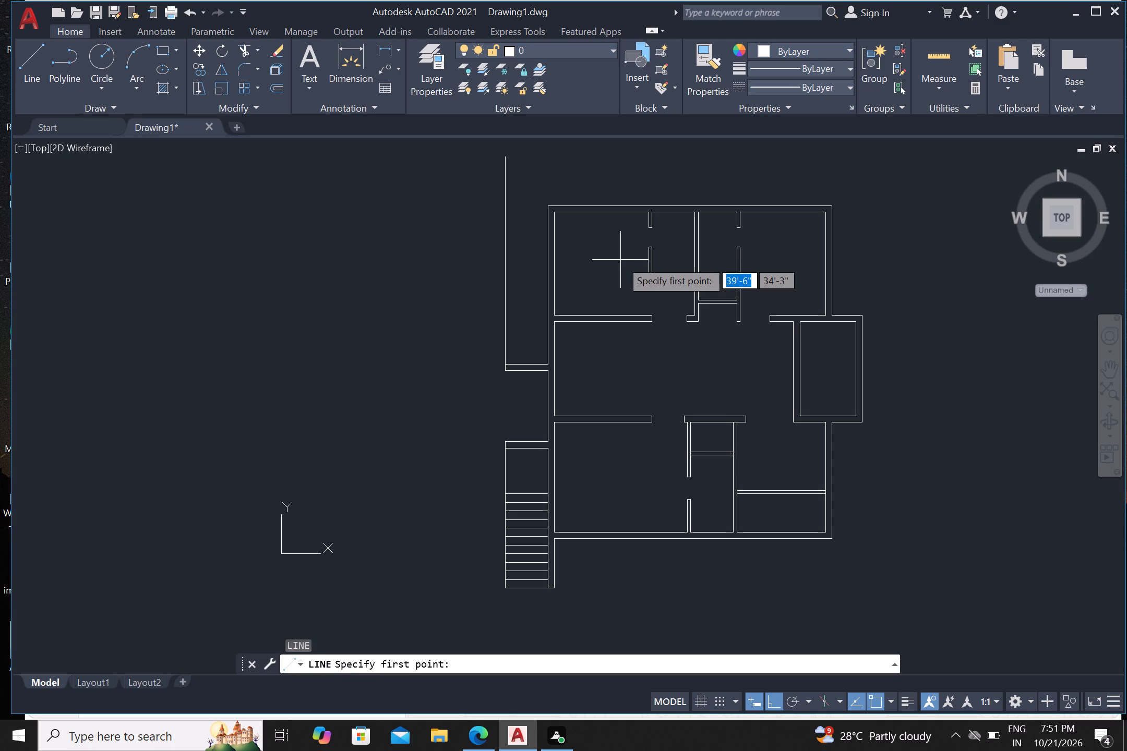
scroll(637, 193, up, 1)
click(643, 201)
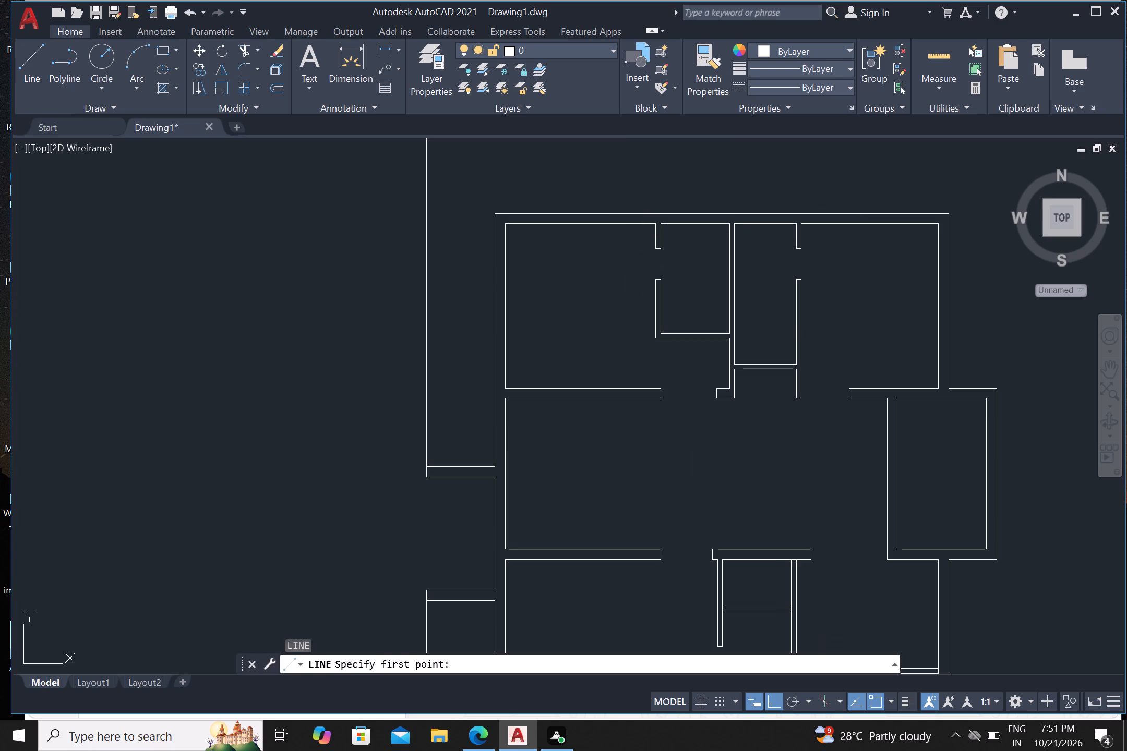
click(642, 246)
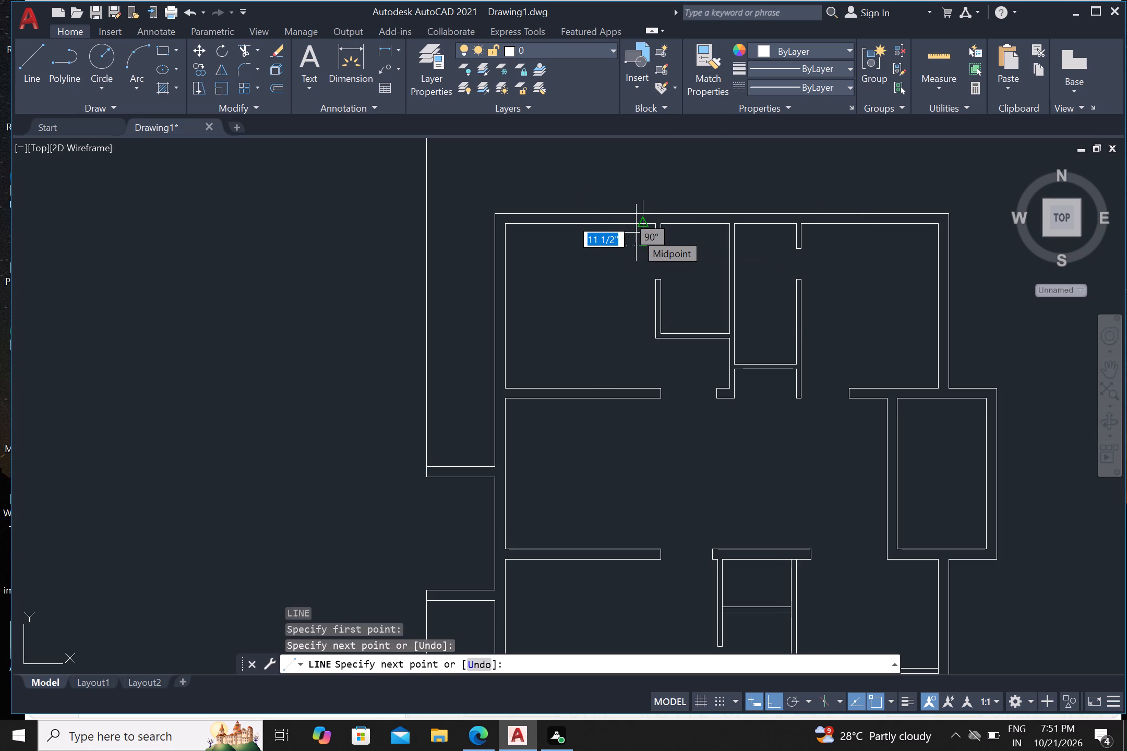
key(Escape)
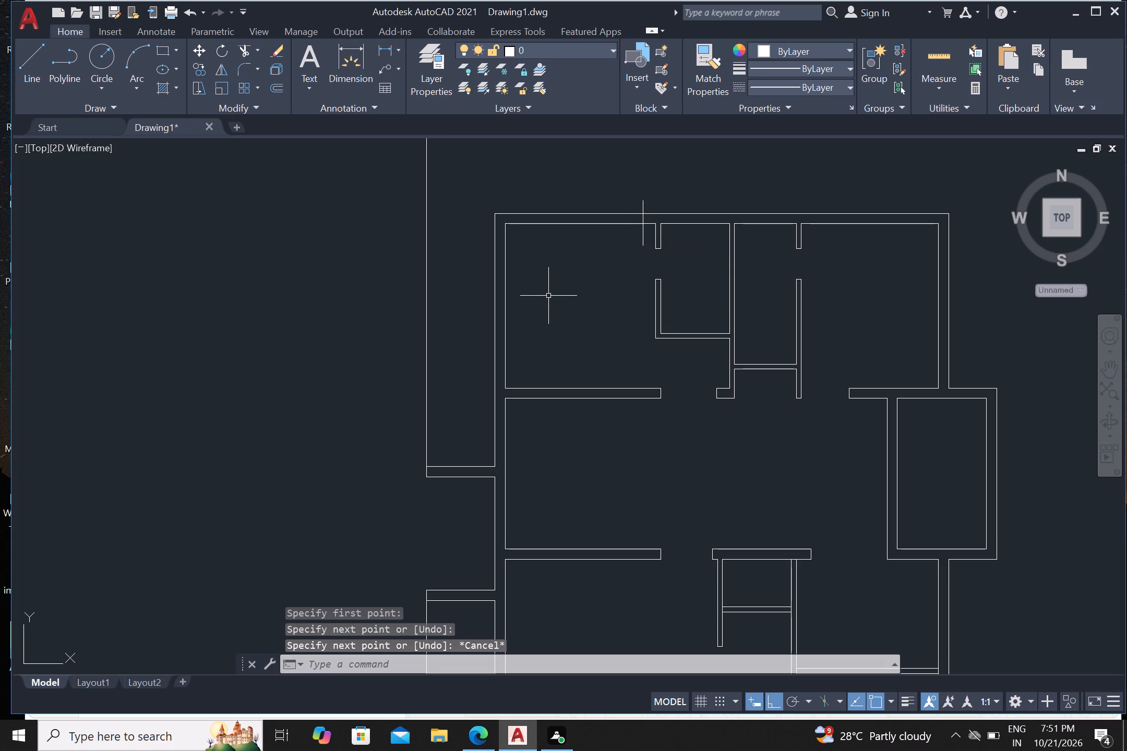
key(Return)
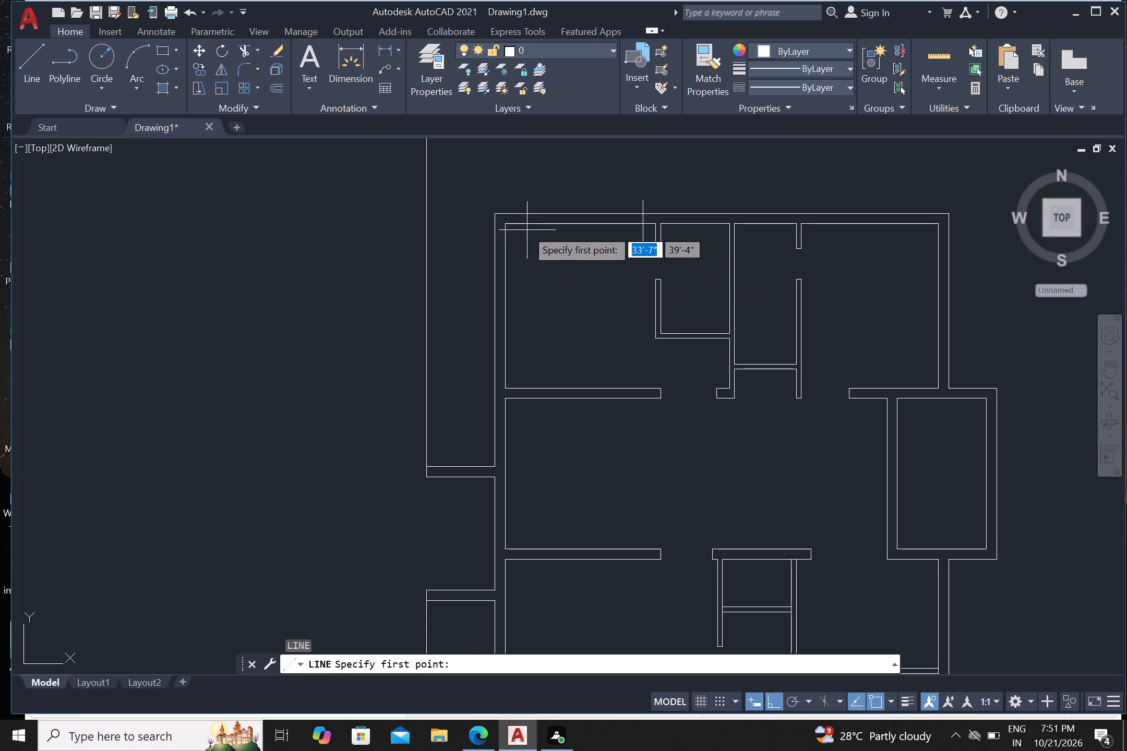
click(544, 204)
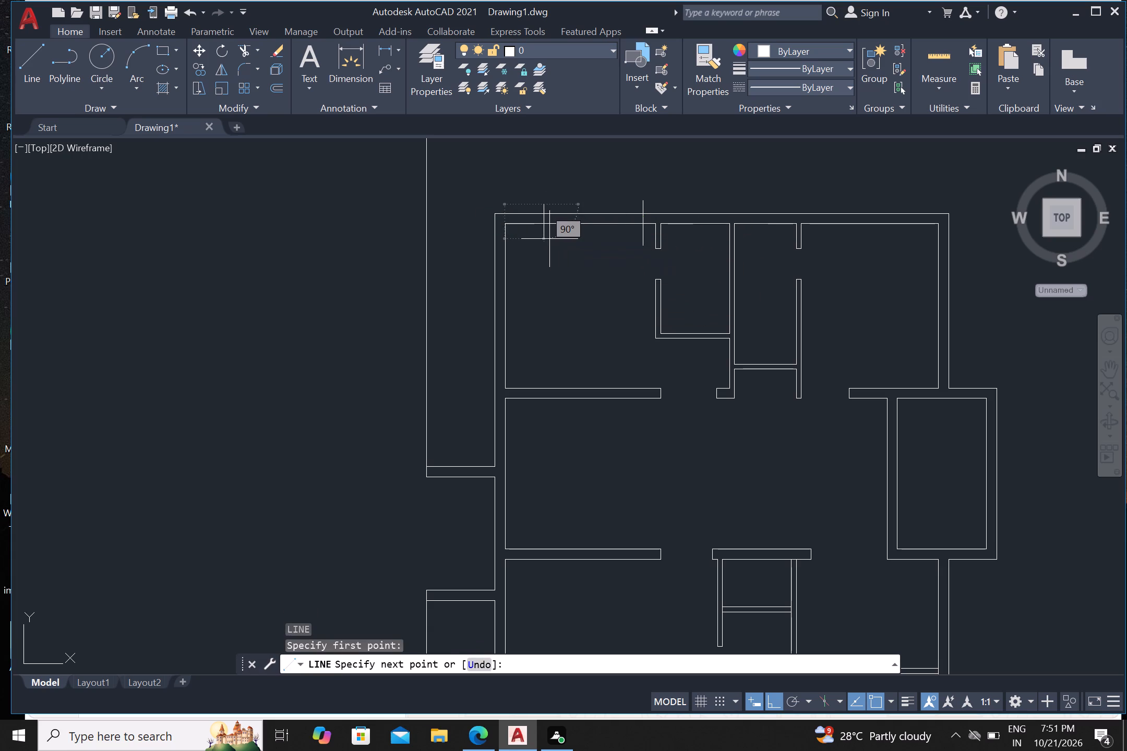
click(549, 239)
key(Escape)
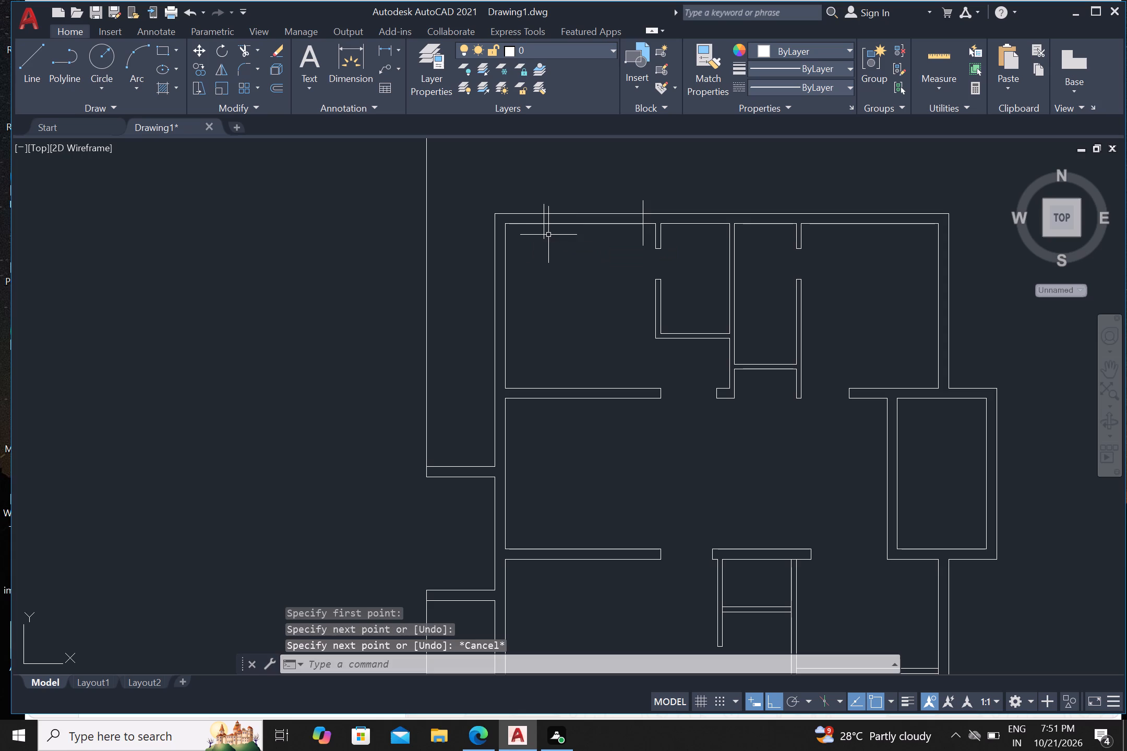
Trim the overhanging ends of both window lines so they span only the thickness of the top exterior wall.
text(tr)
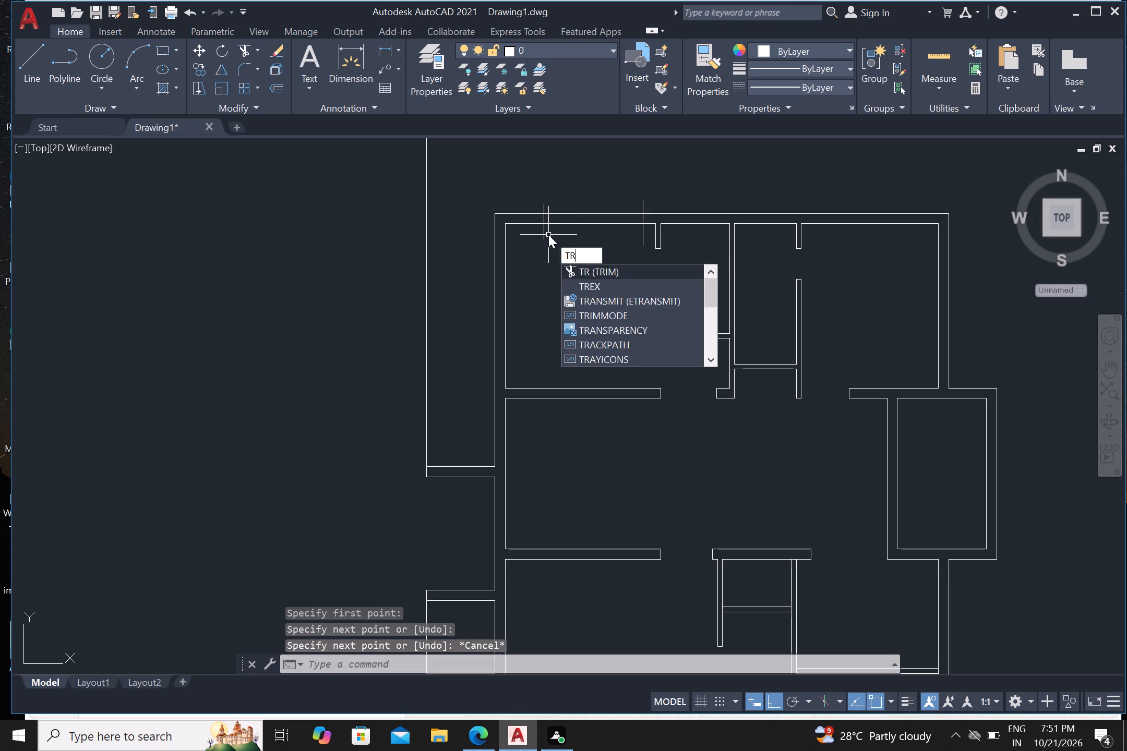
key(Return)
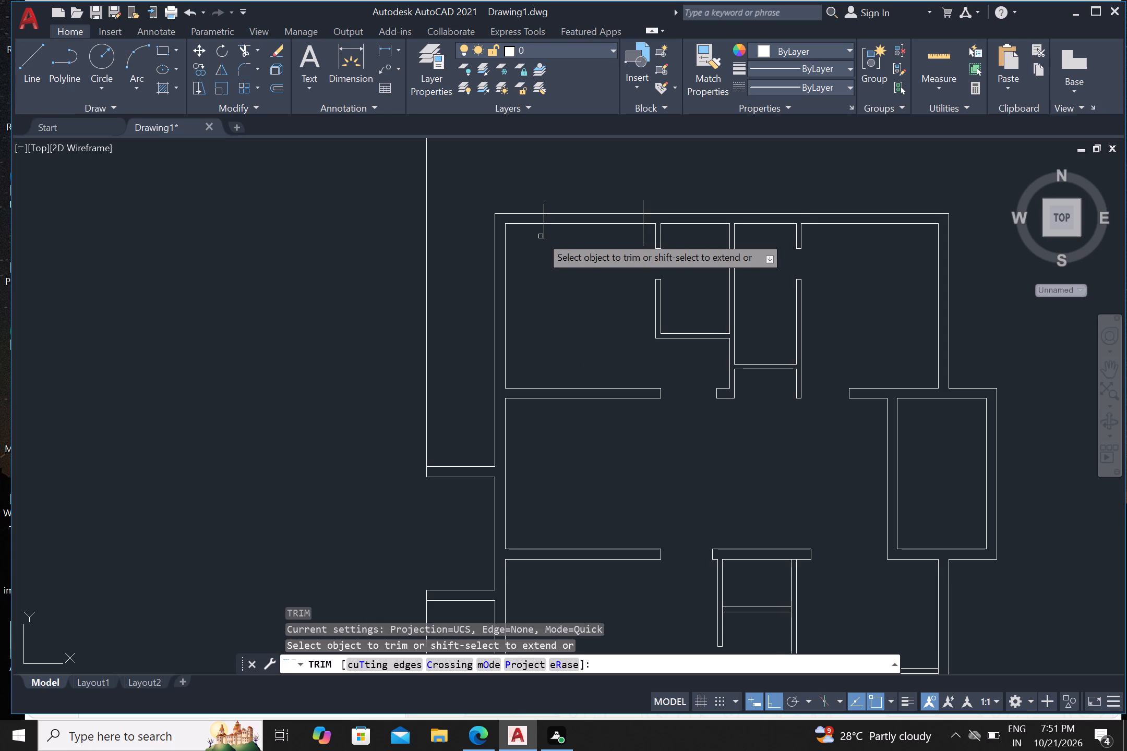
click(544, 234)
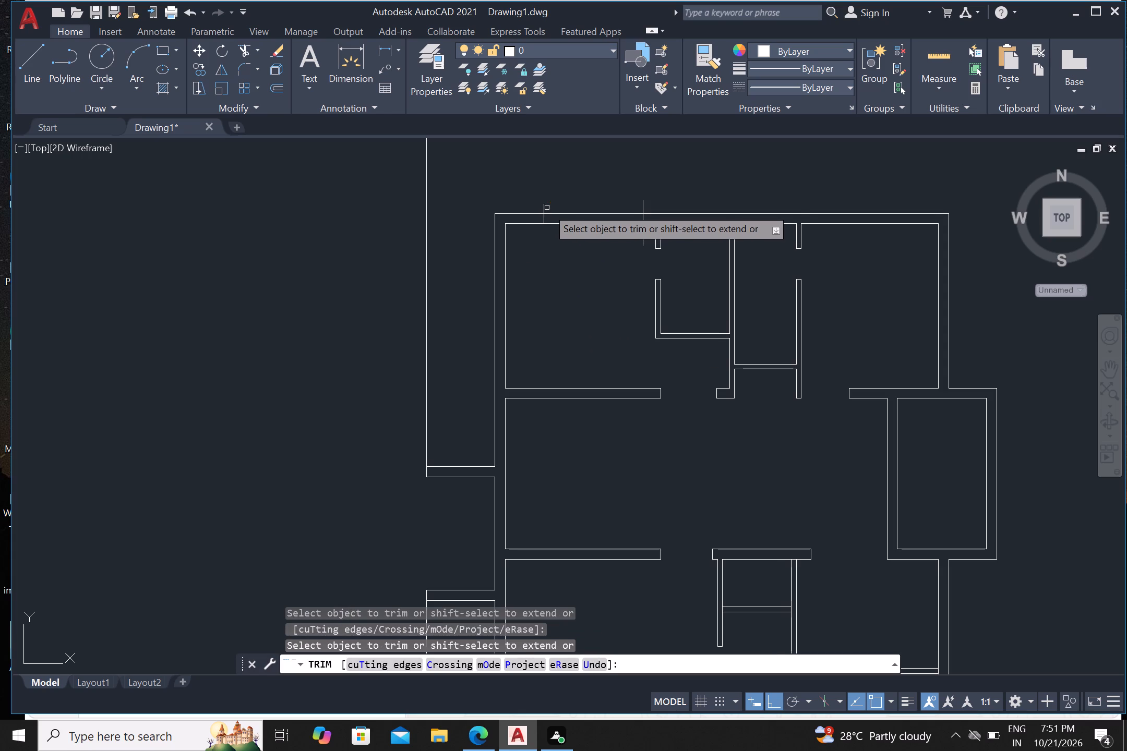
click(545, 207)
click(644, 204)
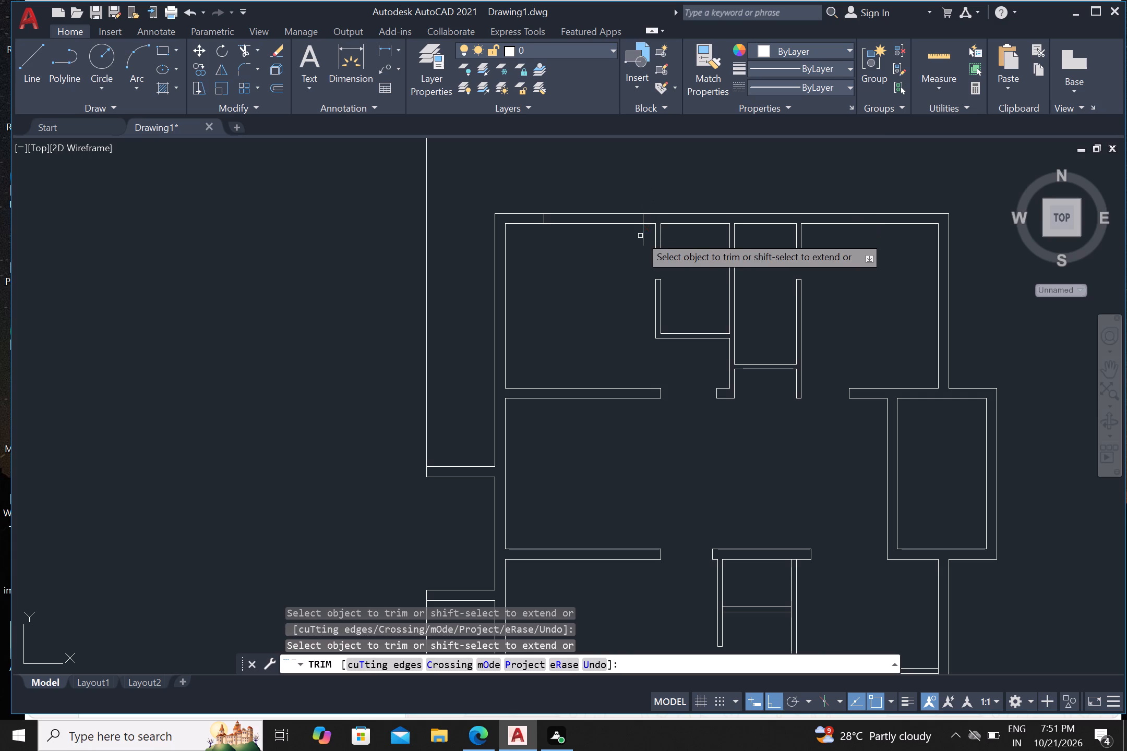
click(643, 238)
scroll(595, 242, up, 1)
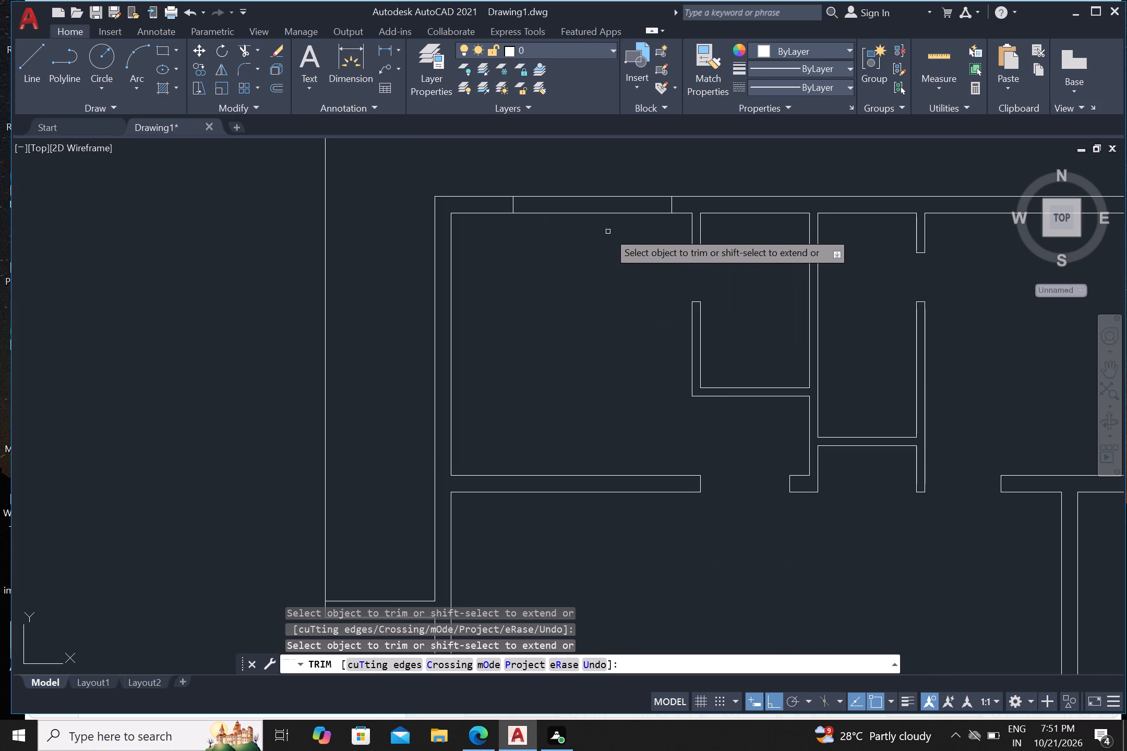
key(Escape)
Draw a horizontal line joining the midpoints of the upper-left room's two window side lines.
key(l)
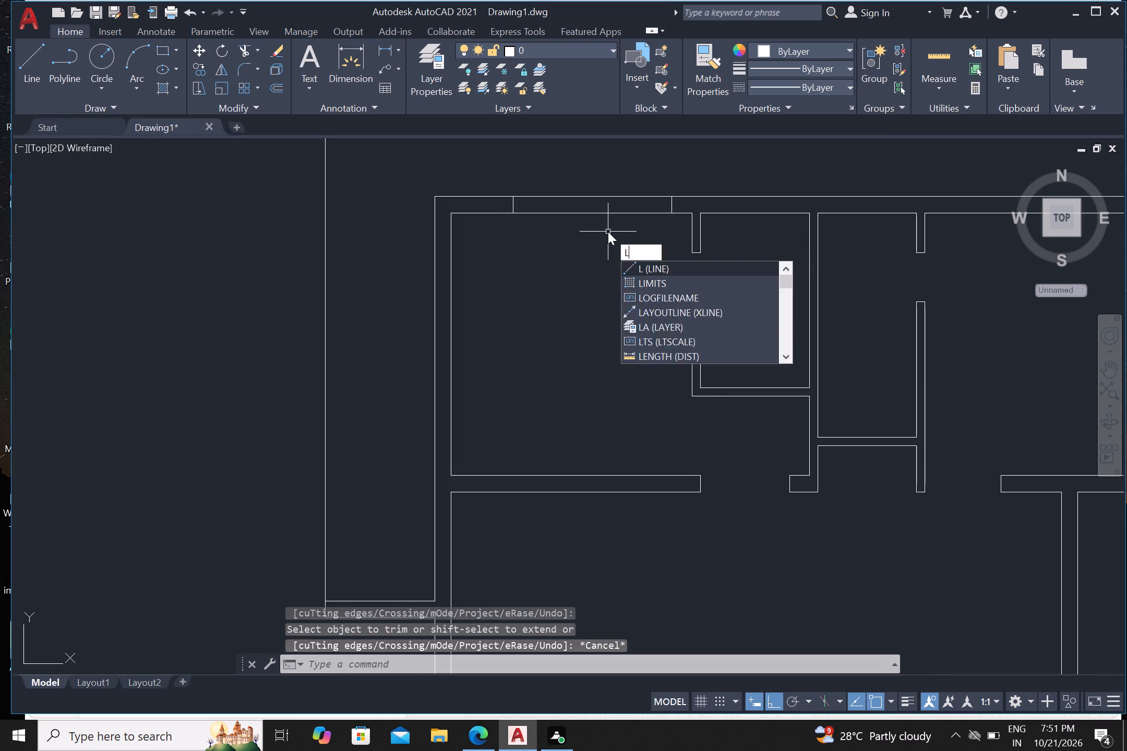
key(Return)
scroll(535, 212, up, 2)
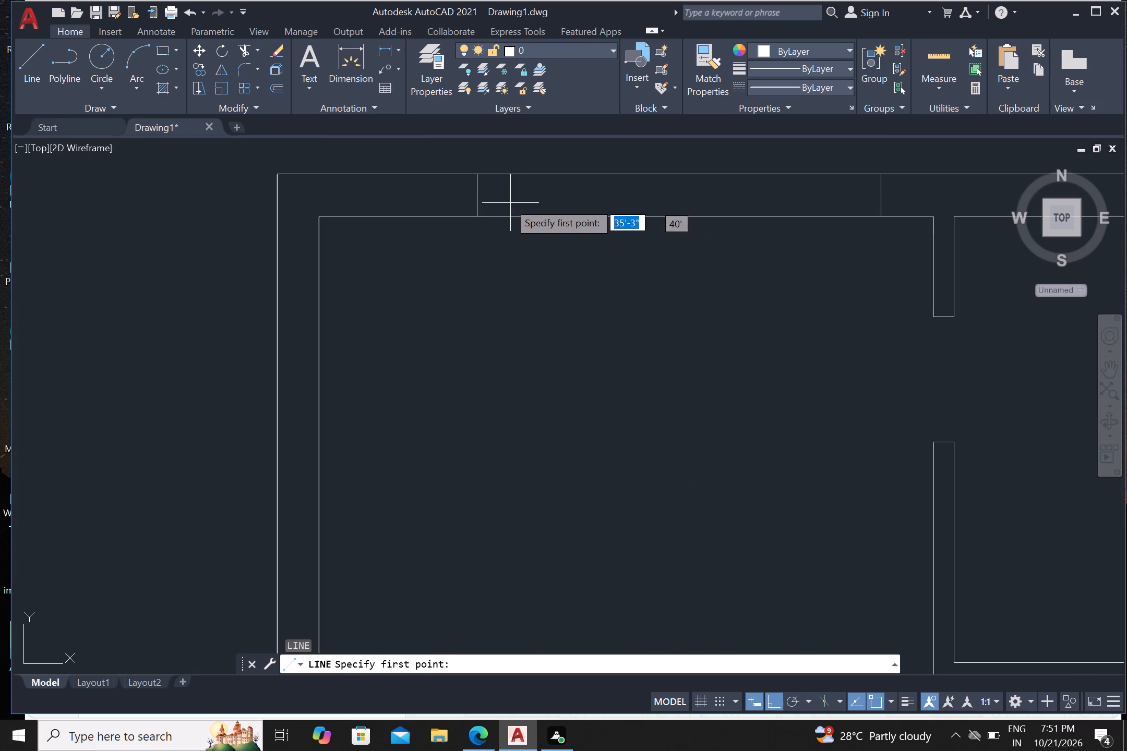
click(478, 192)
scroll(477, 191, down, 1)
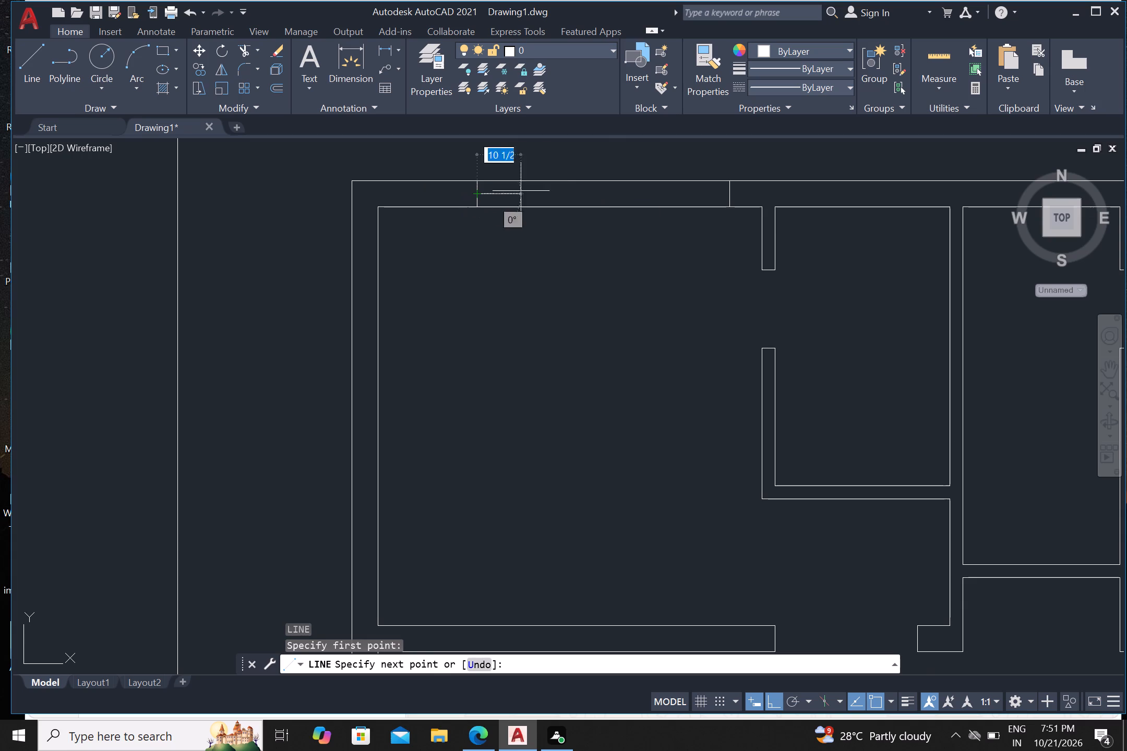
click(729, 190)
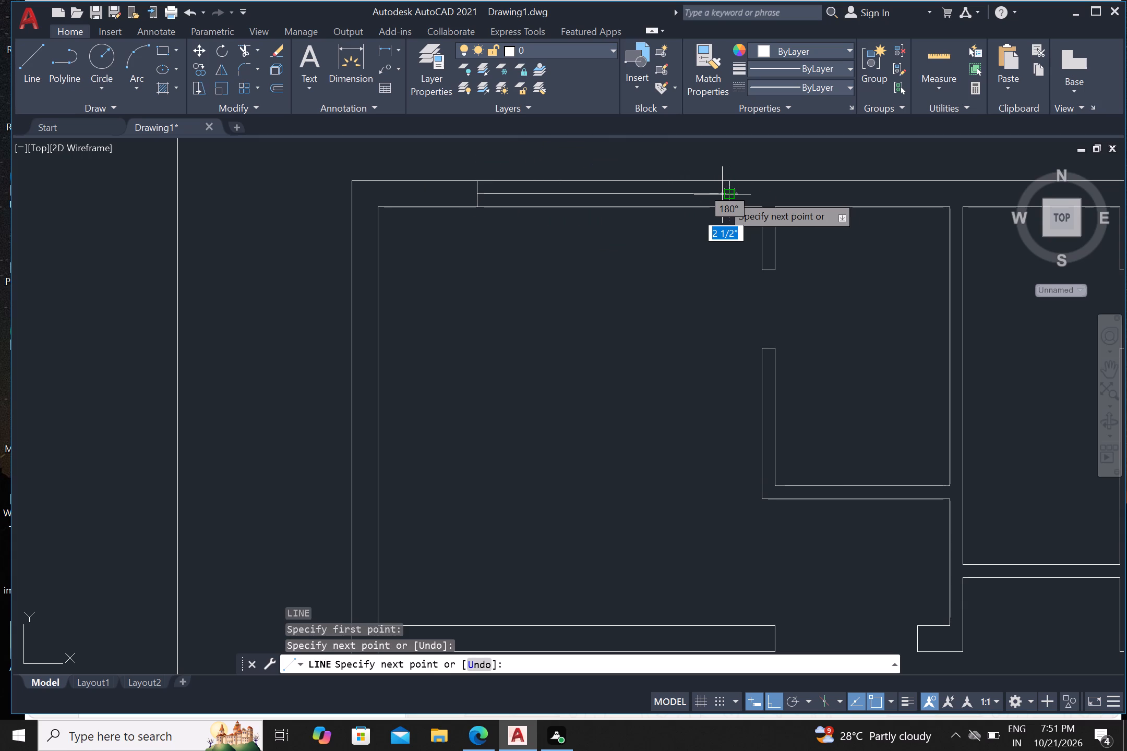
key(Escape)
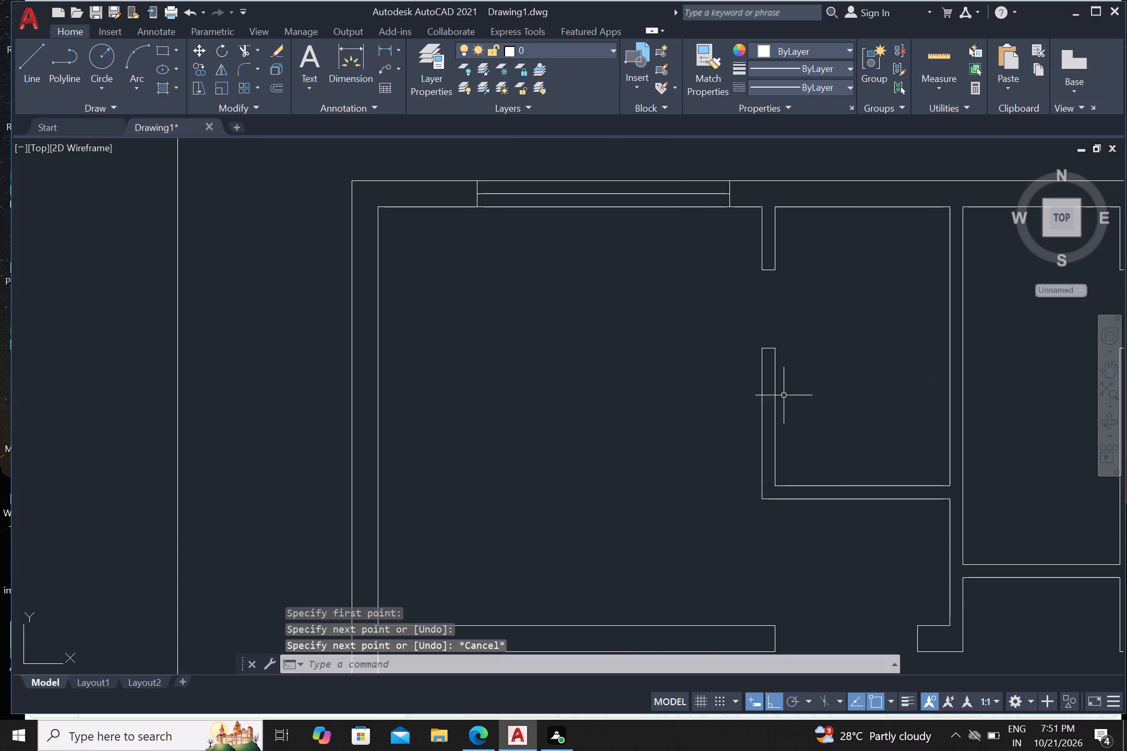
Draw a vertical line from the top-left inner corner of the small room beside the upper-left room up past the exterior wall.
scroll(734, 386, down, 2)
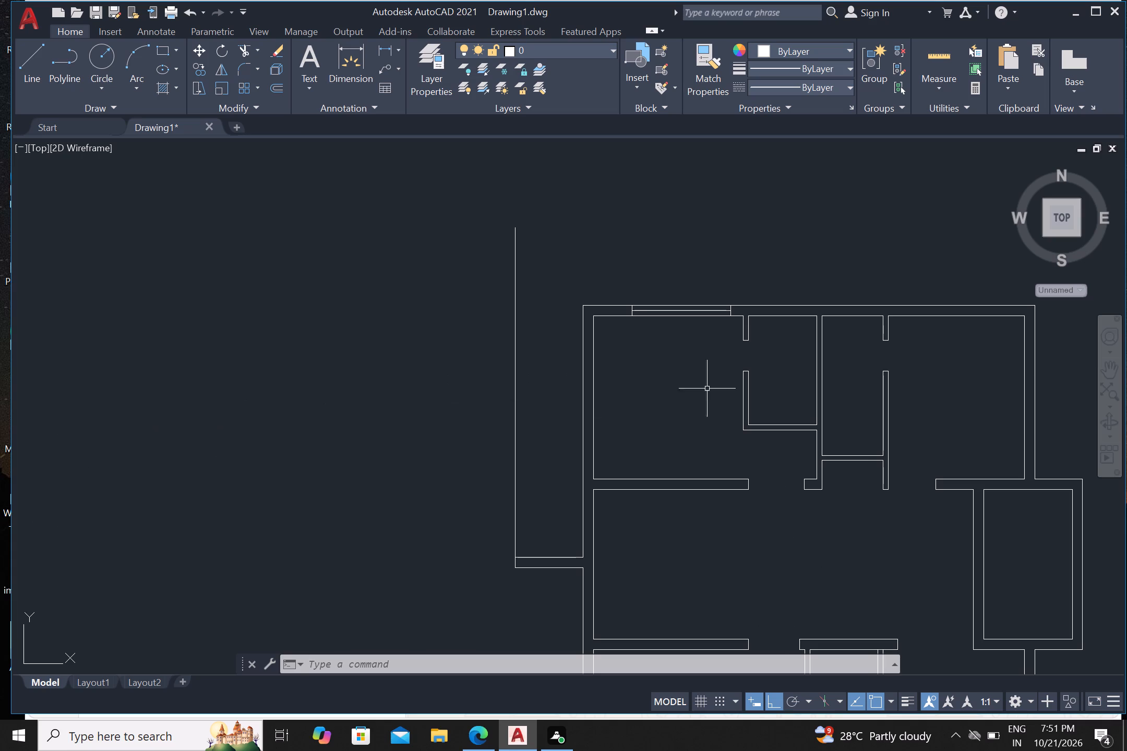
scroll(785, 338, up, 1)
middle_drag(754, 345, 582, 385)
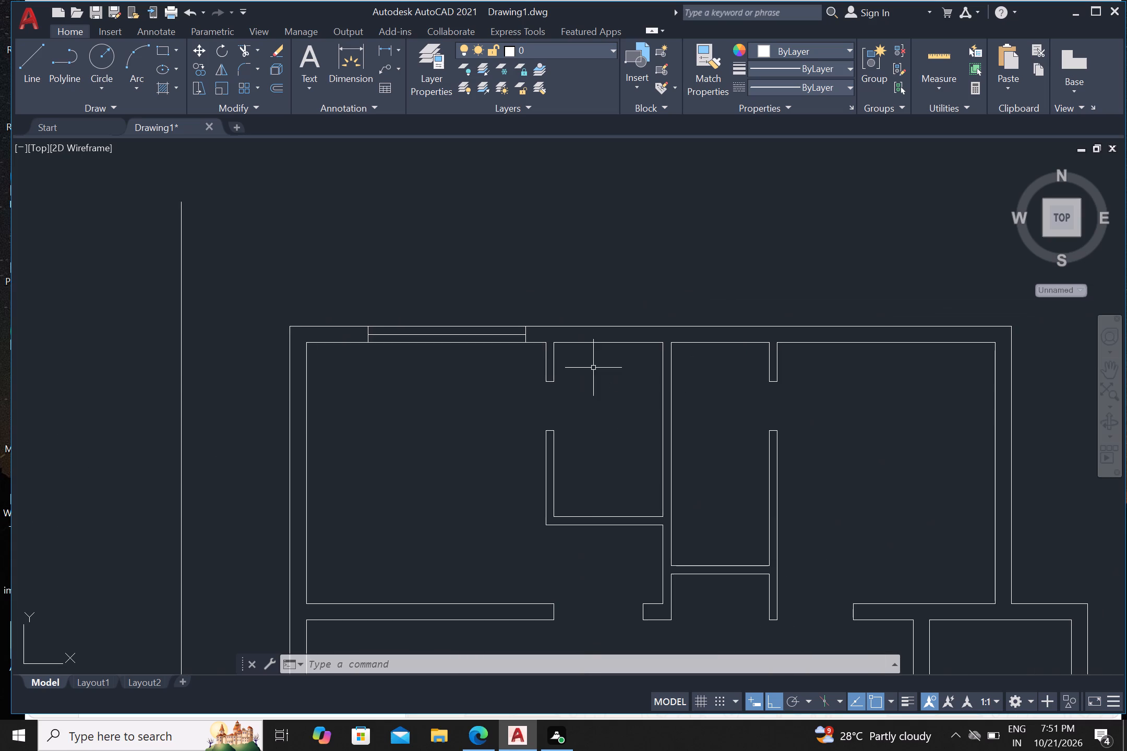
scroll(593, 367, up, 1)
key(Escape)
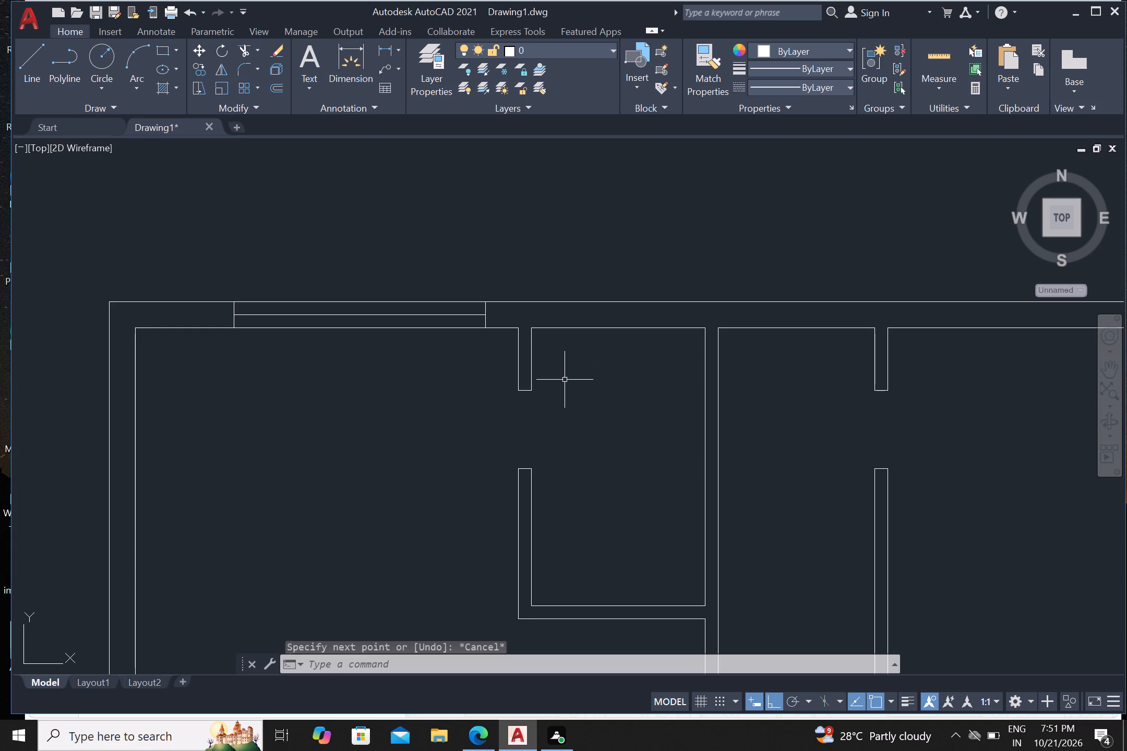
key(l)
key(Return)
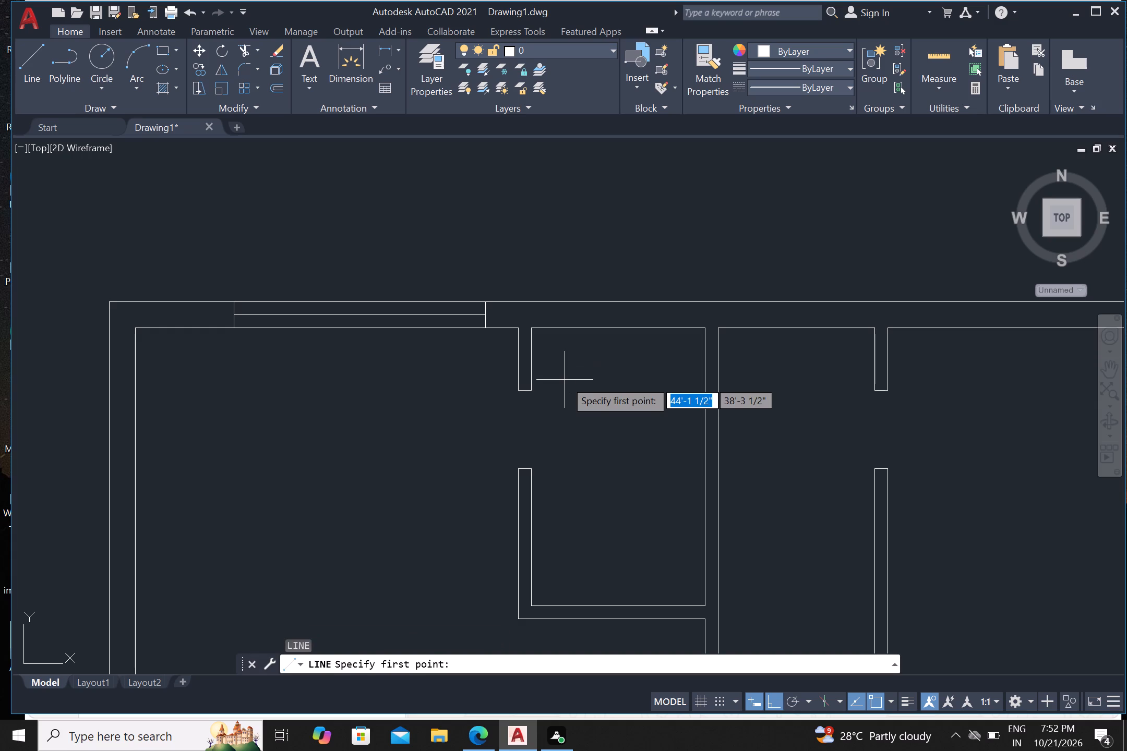
click(529, 327)
click(529, 269)
key(Escape)
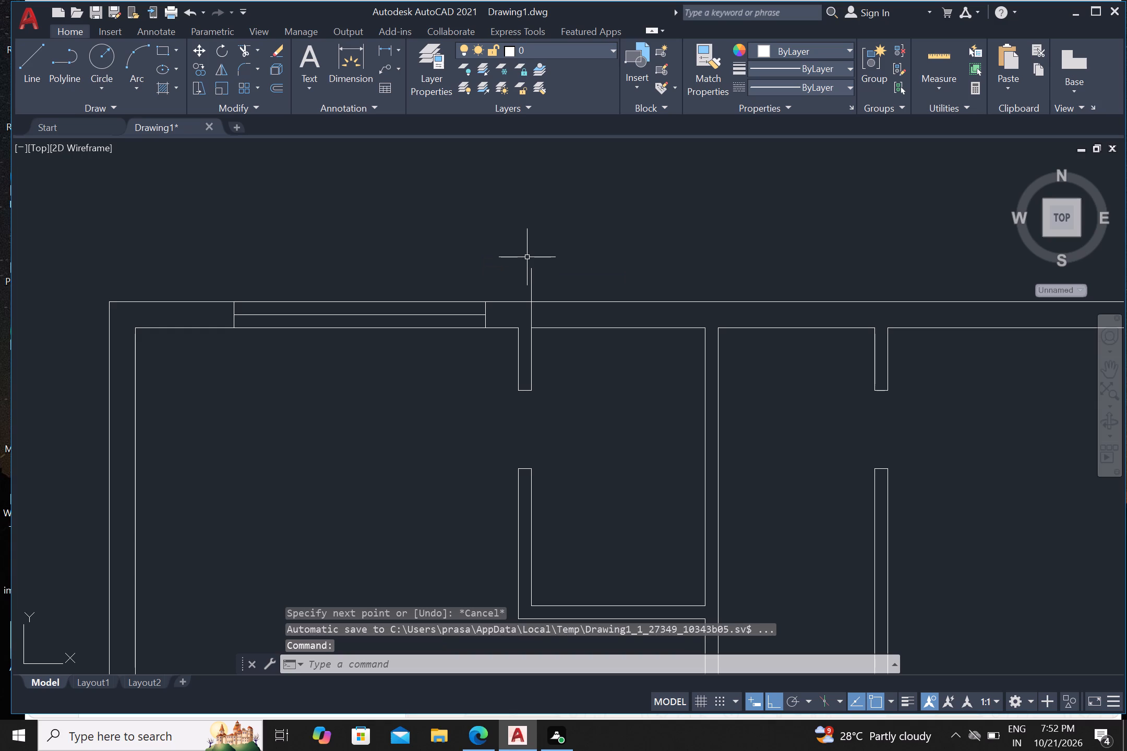
Offset the new vertical line 2' to the right to mark the small room's window width.
key(o)
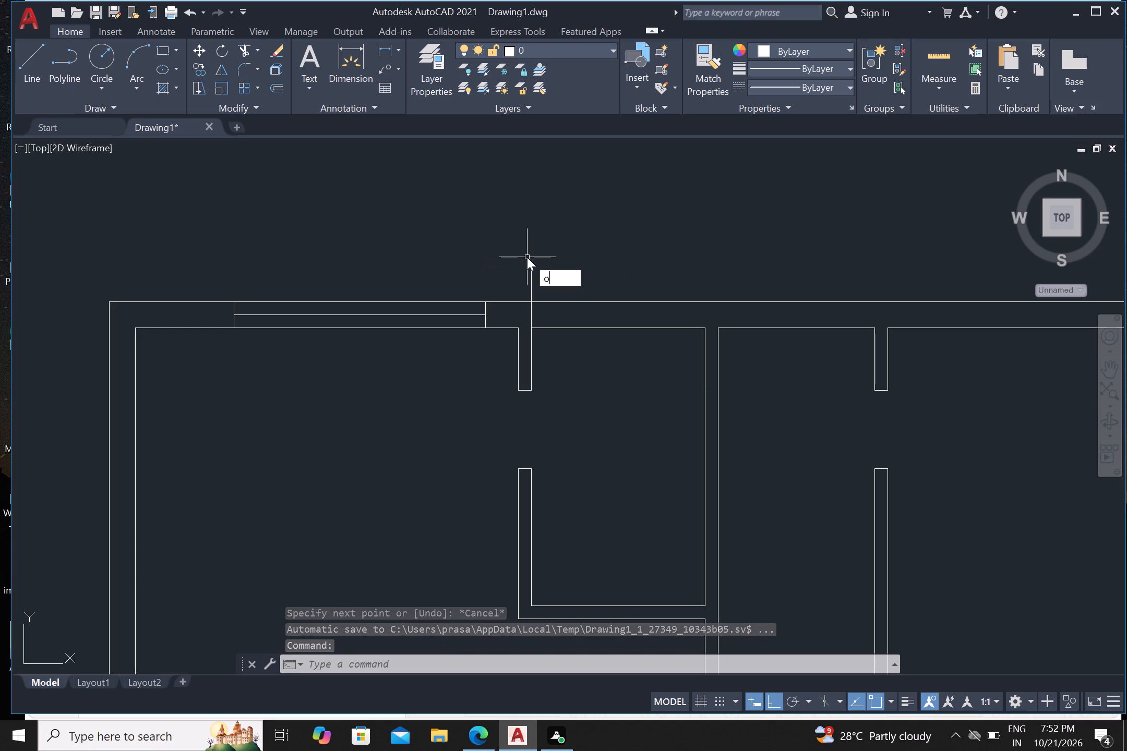
key(Return)
key(2)
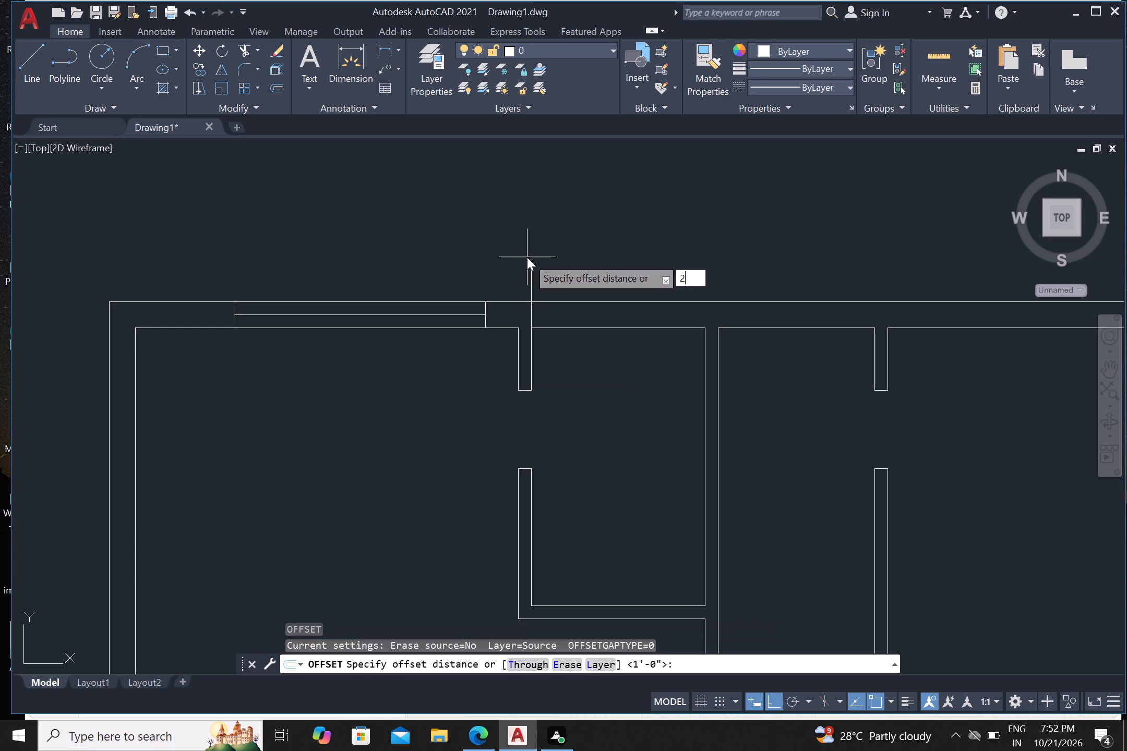
key(apostrophe)
key(Return)
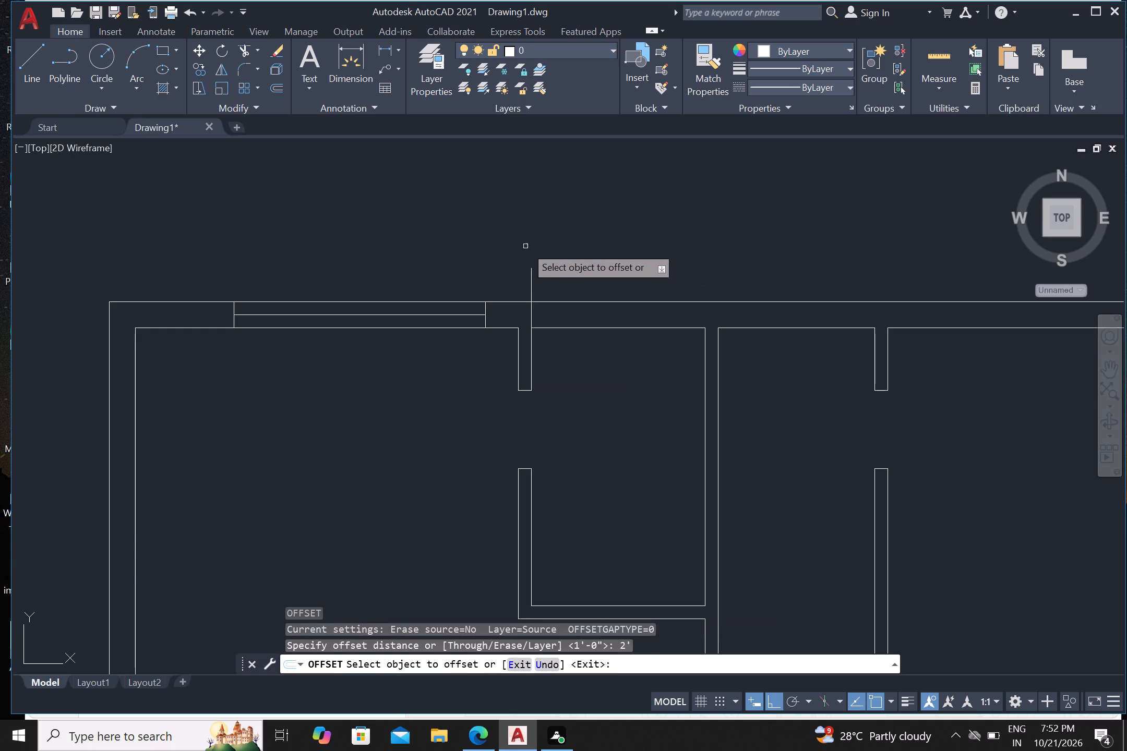
click(531, 281)
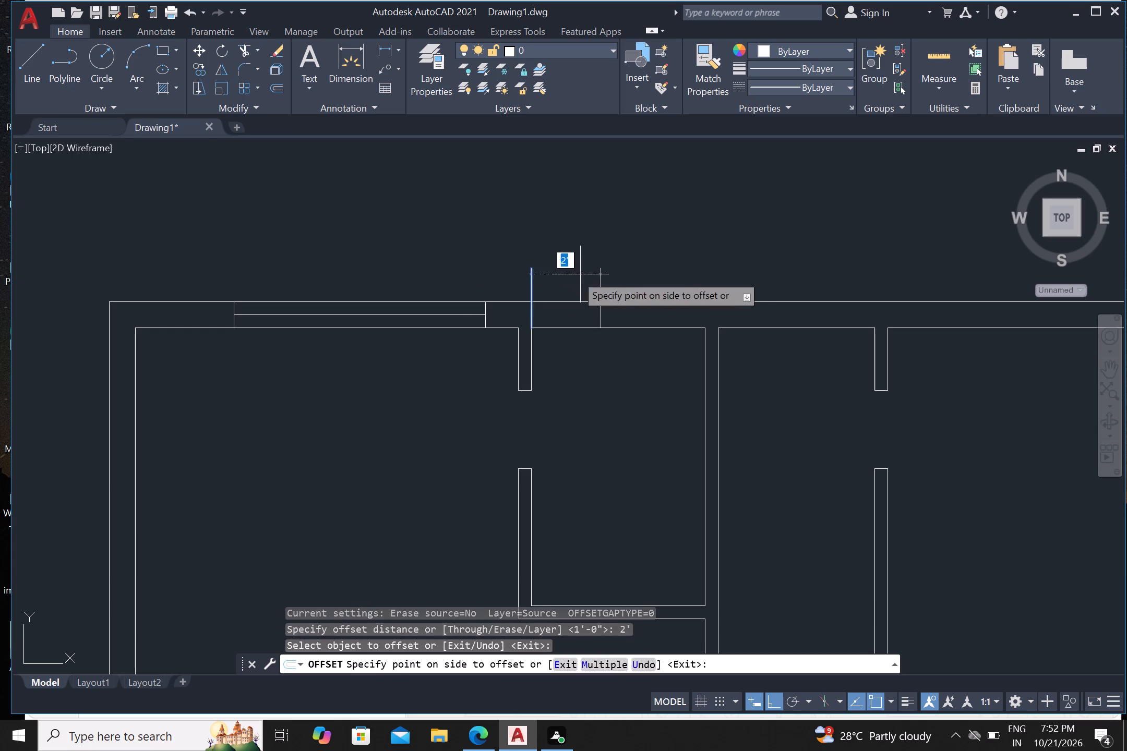
drag(594, 274, 606, 275)
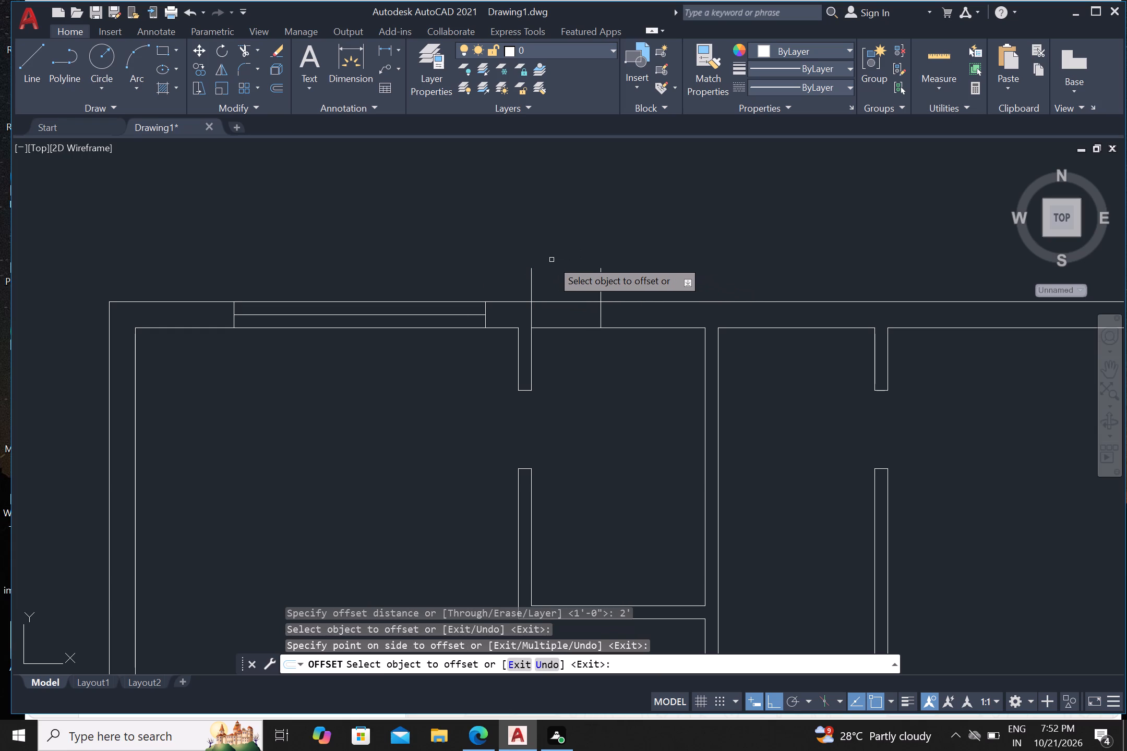
key(Escape)
Trim the parts of both small-room window lines that extend above the top exterior wall.
text(tr)
key(Return)
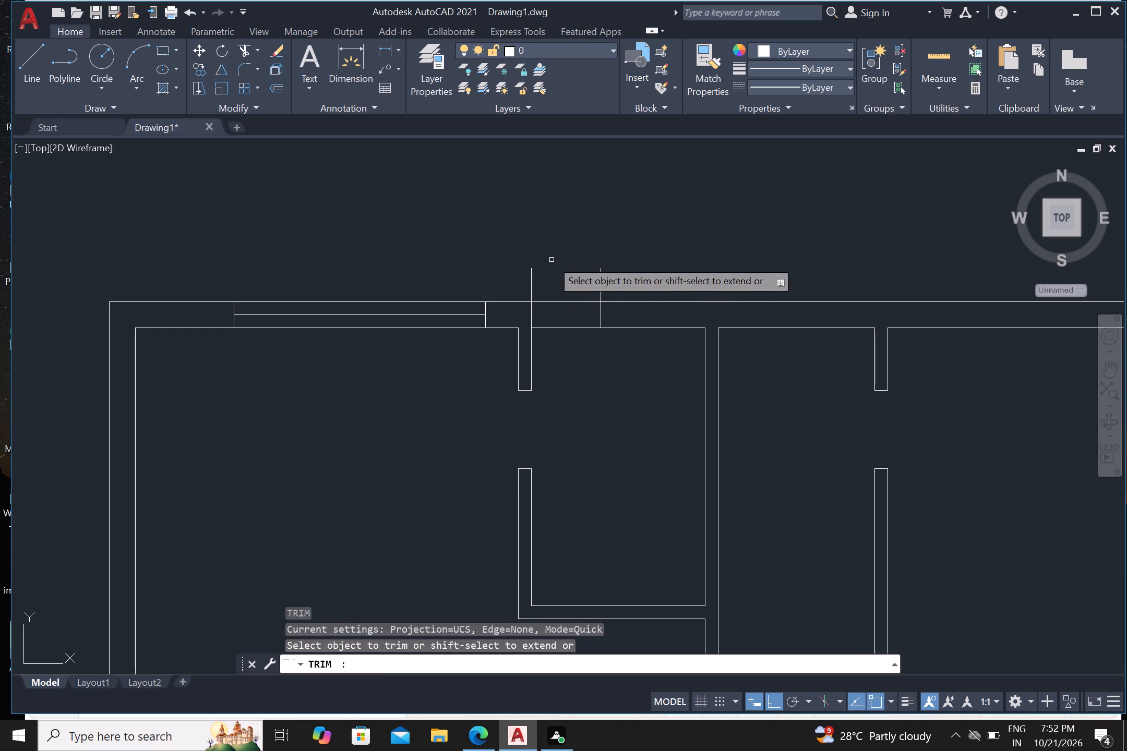
click(526, 282)
click(626, 281)
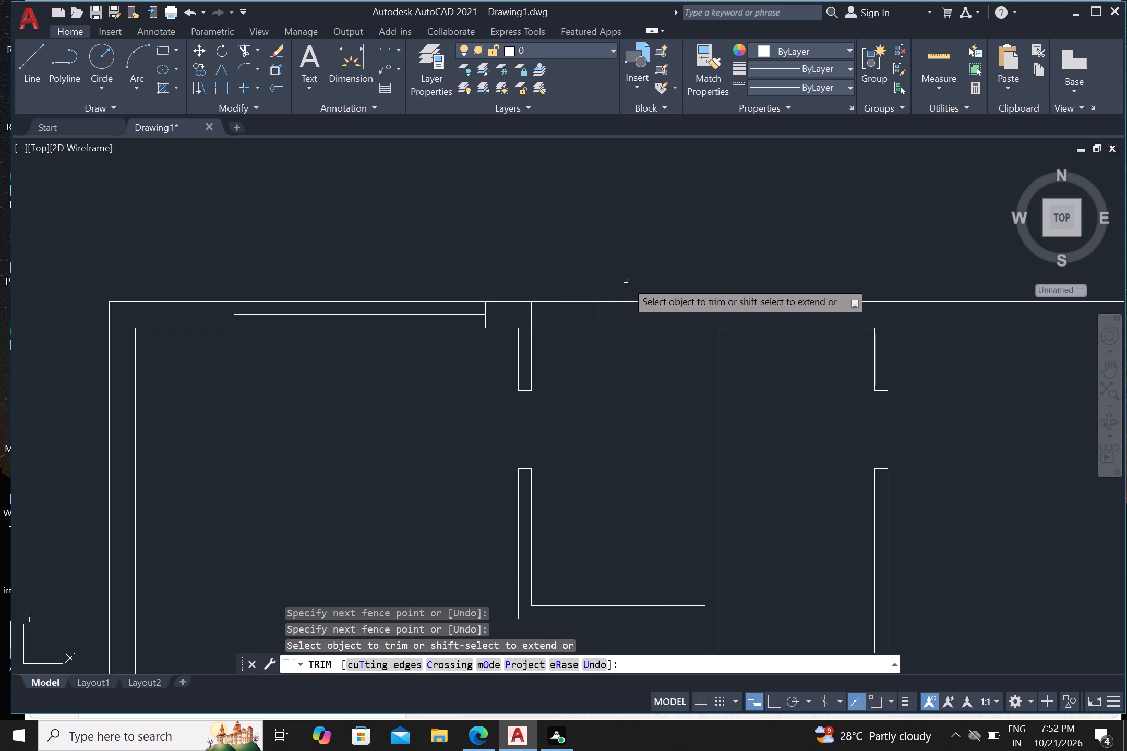
key(Escape)
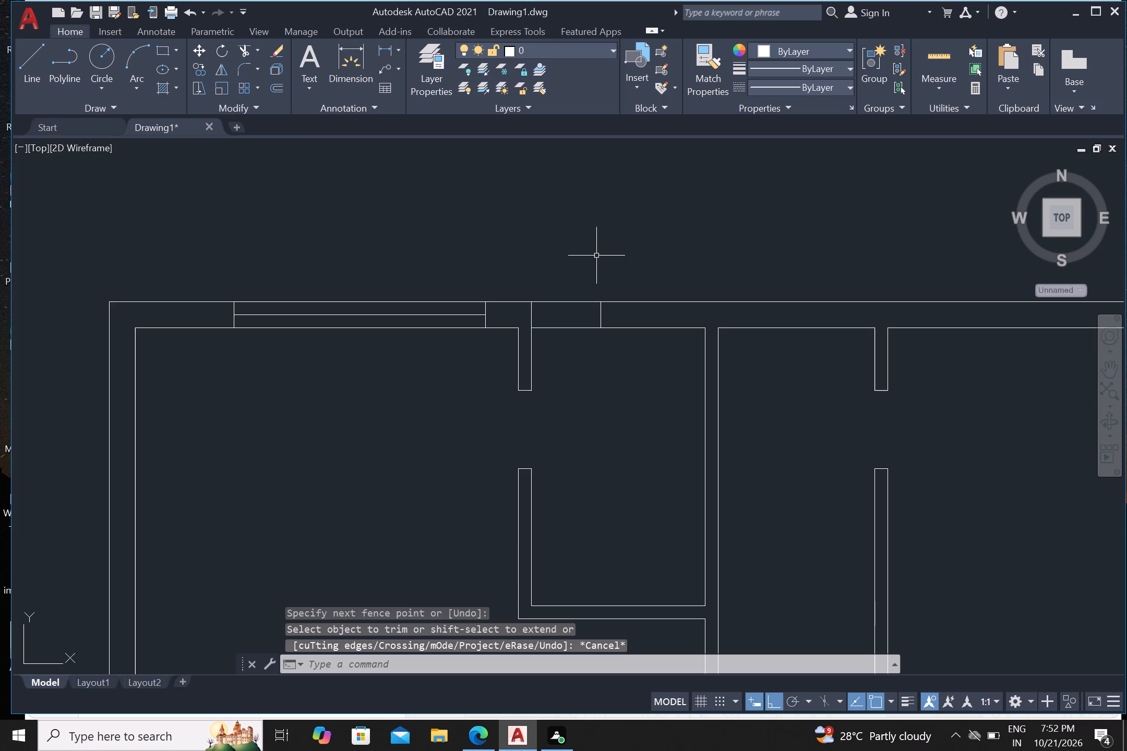
Draw a horizontal line joining the midpoints of the small room's two window side lines.
key(l)
key(Return)
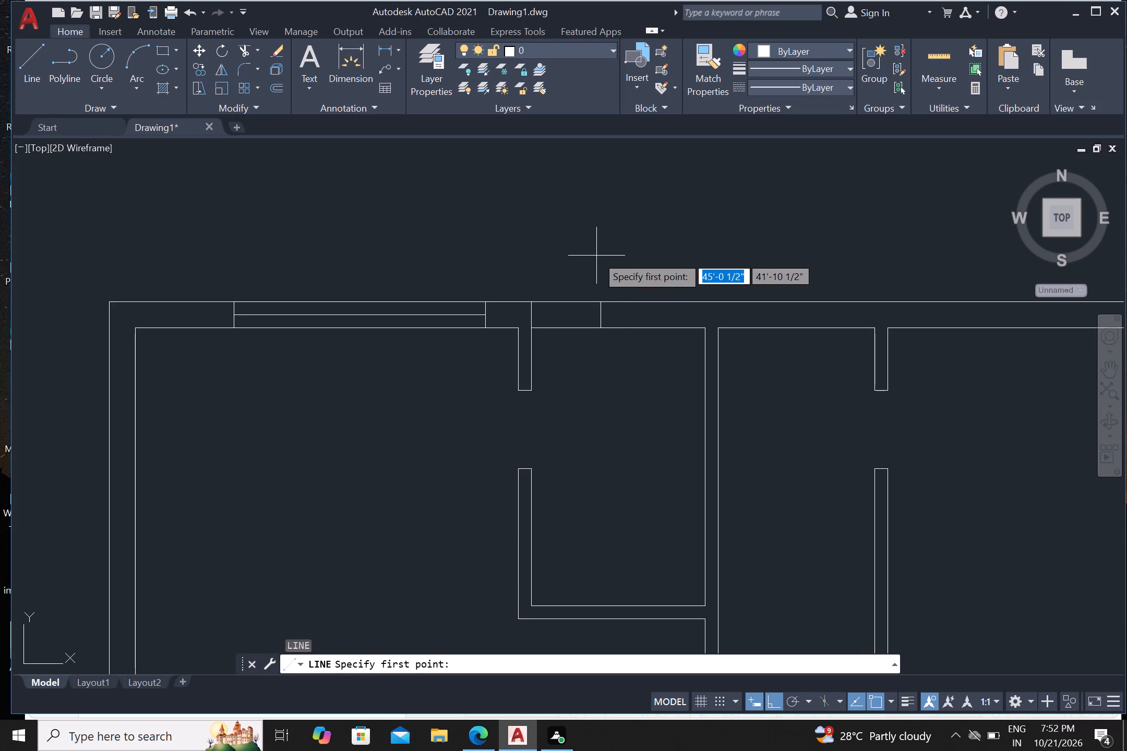
scroll(616, 304, up, 1)
click(482, 321)
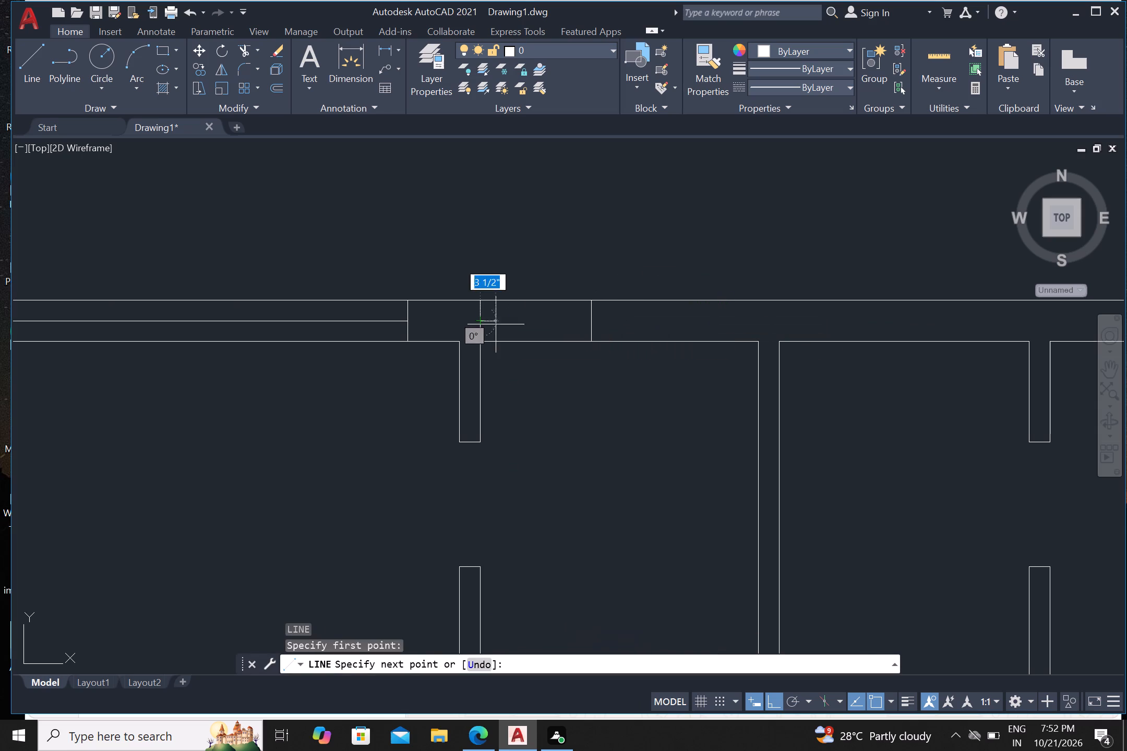
click(590, 320)
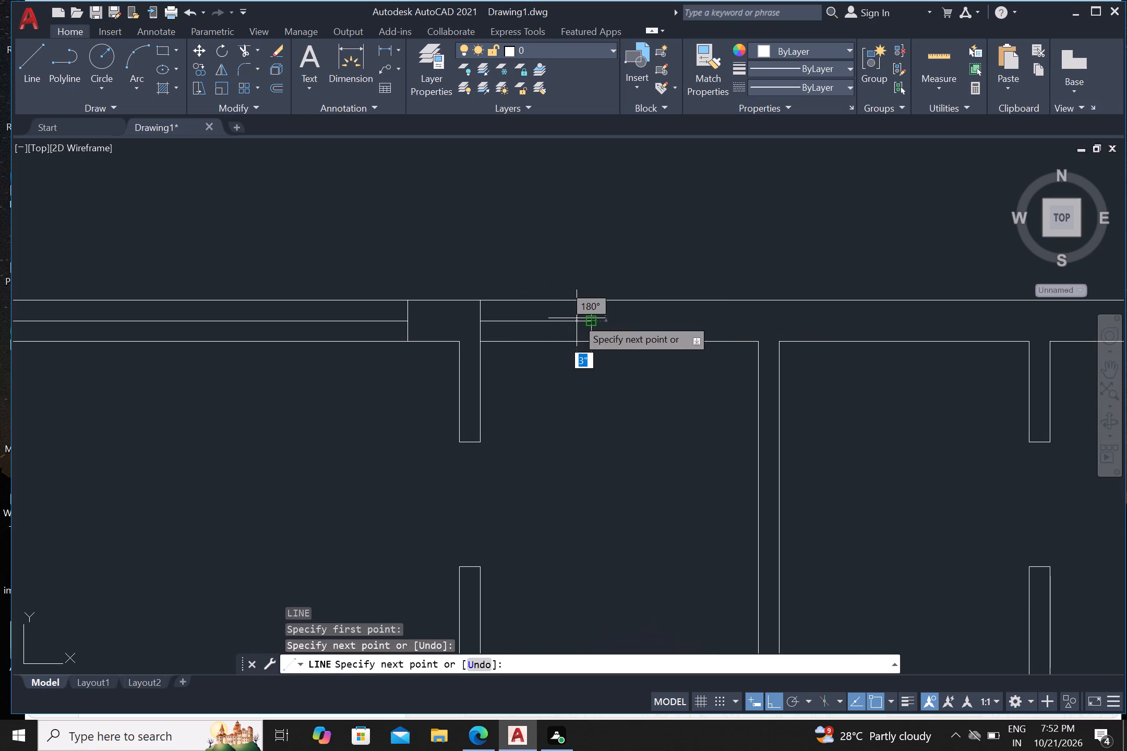
key(Escape)
scroll(225, 173, down, 2)
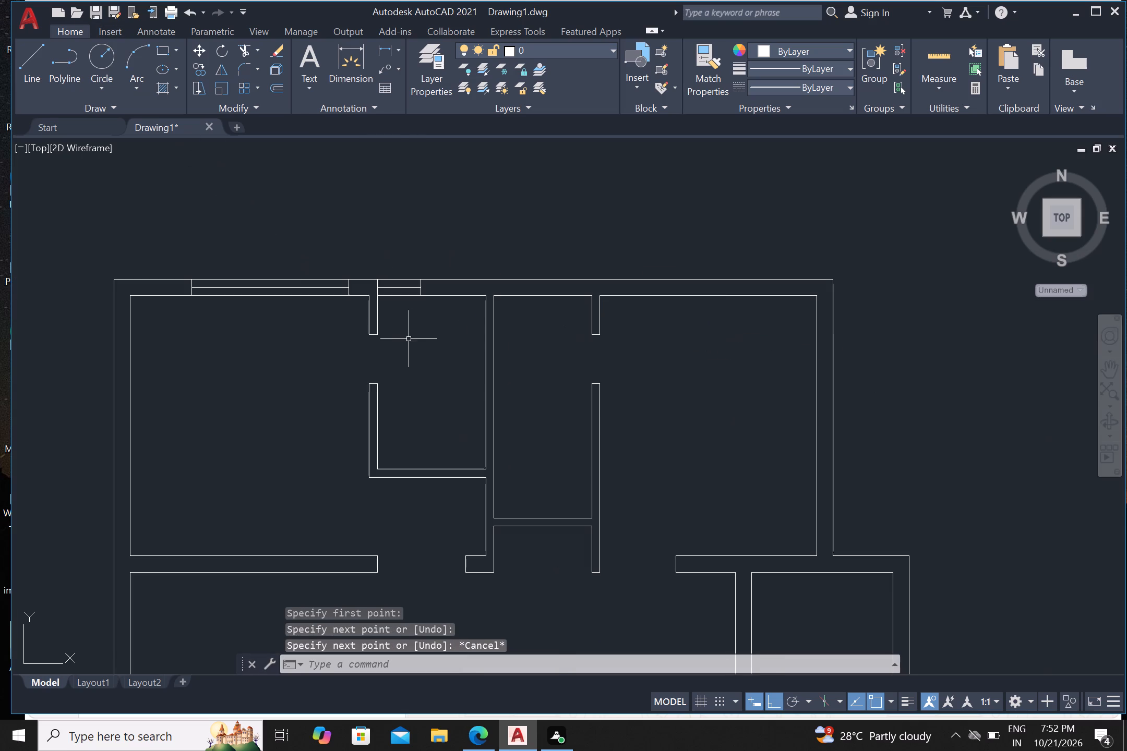
Draw a vertical line from the top-right inner corner of the narrow room beside the upper-right room up past the exterior wall.
scroll(427, 338, down, 1)
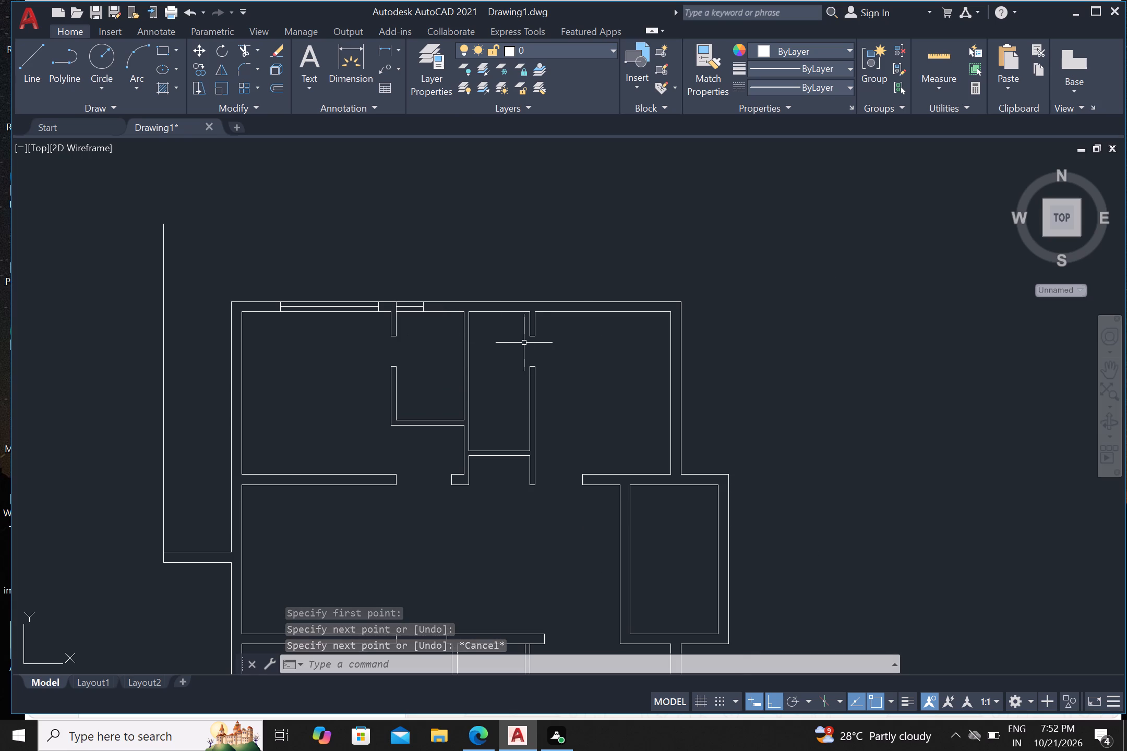
scroll(557, 343, up, 2)
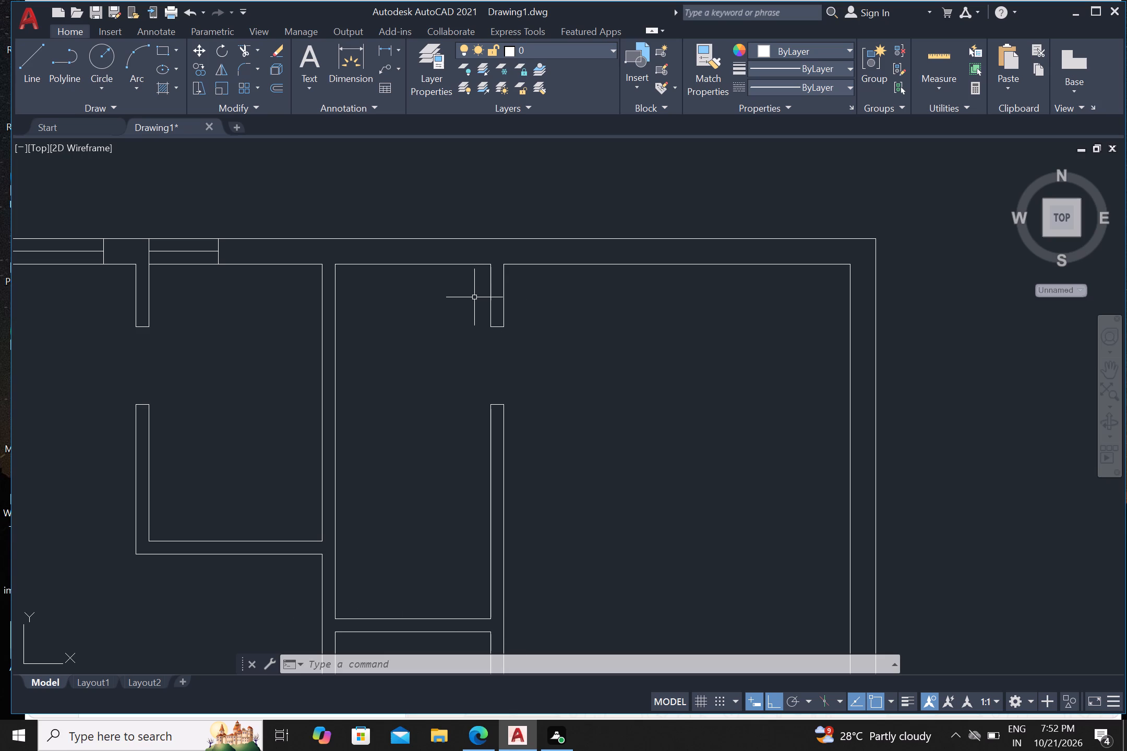
scroll(474, 297, up, 1)
key(Escape)
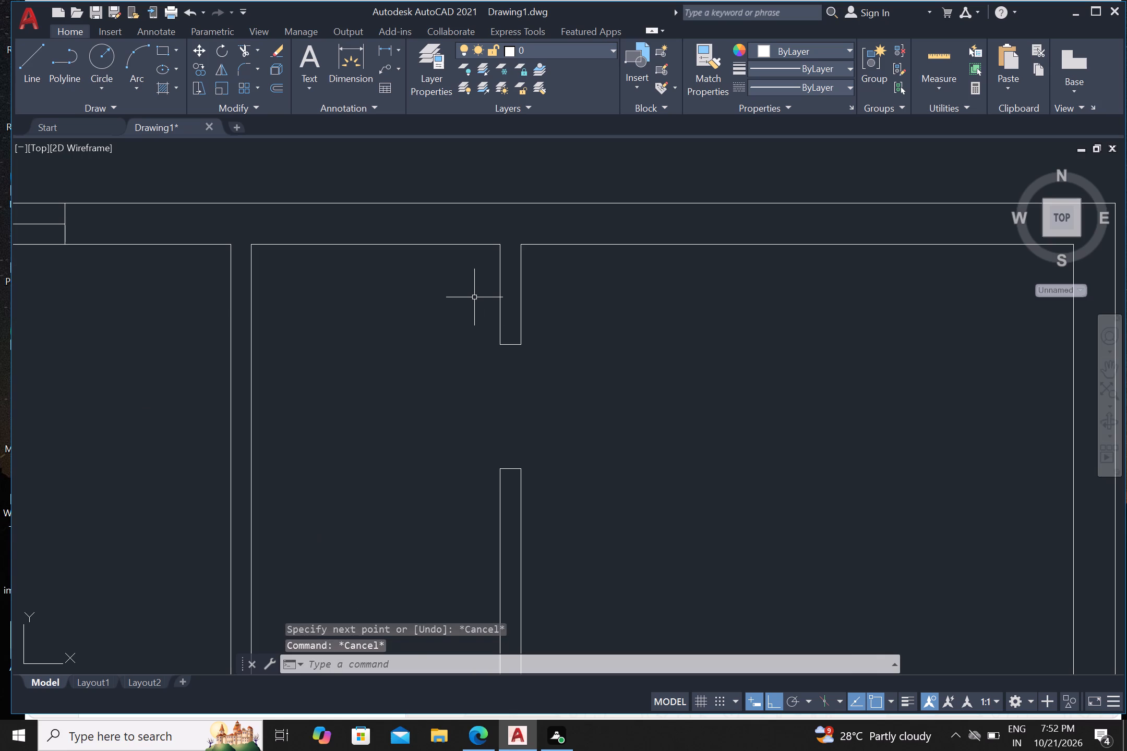
key(l)
key(Return)
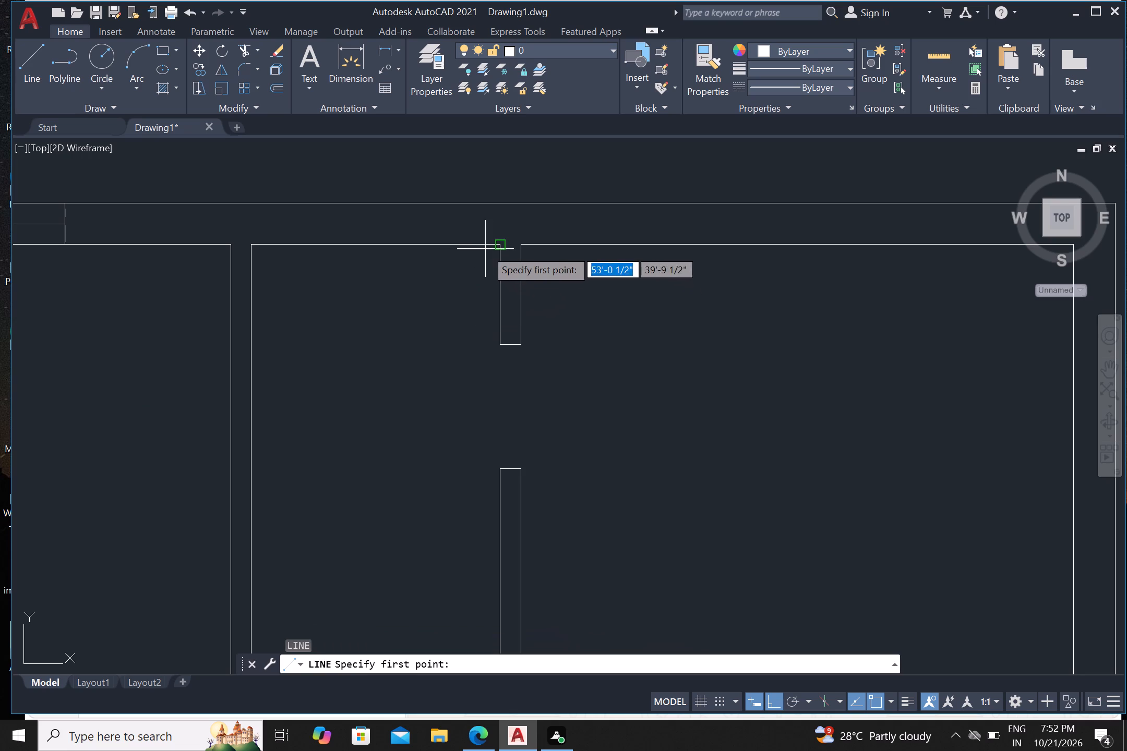
drag(496, 242, 499, 233)
click(498, 164)
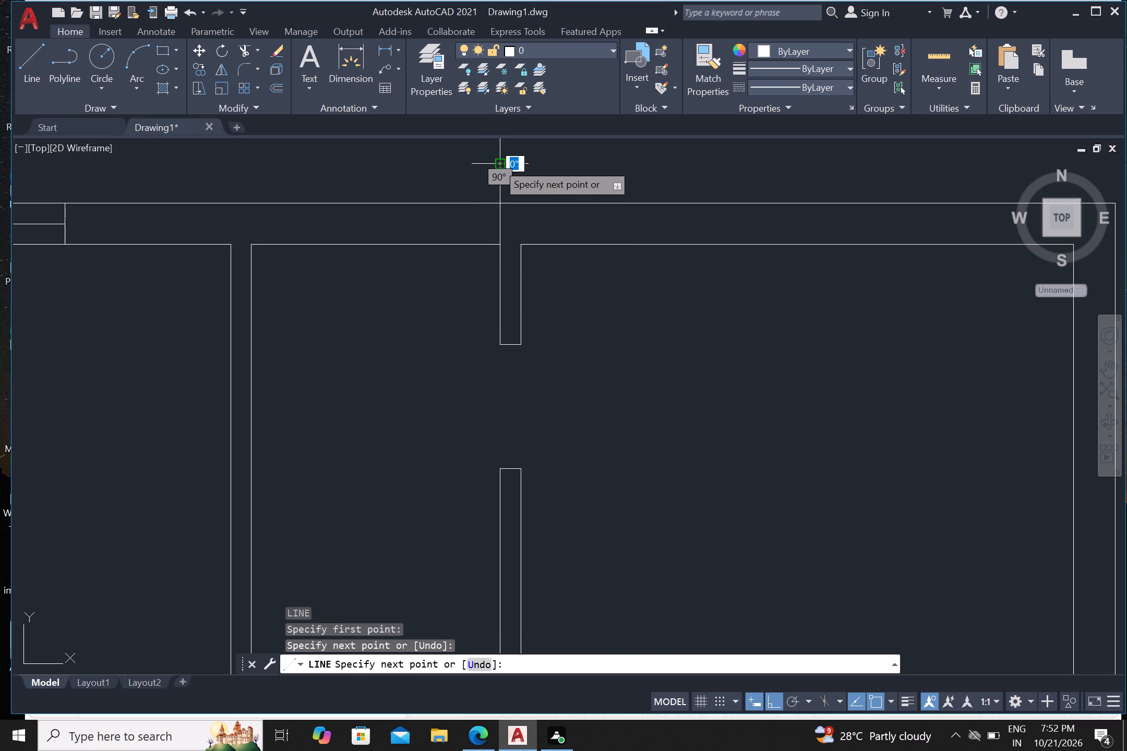
key(Escape)
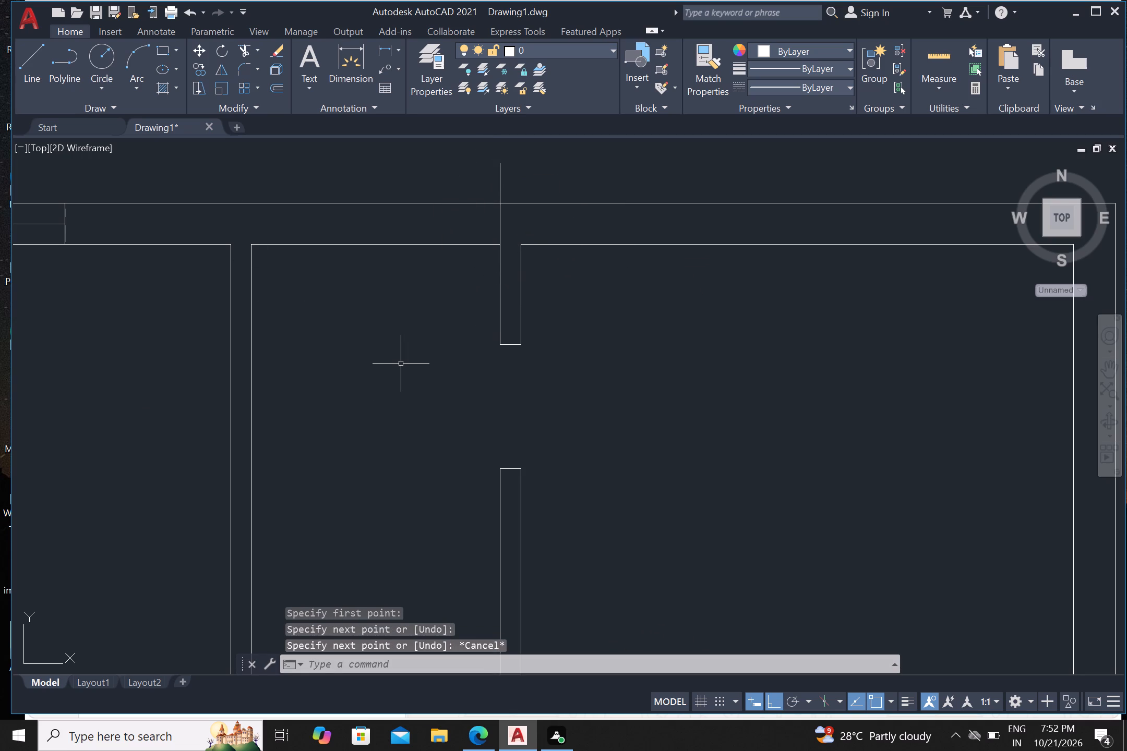
Offset the new vertical line 2' to the left to mark the narrow room's window width.
key(o)
key(Return)
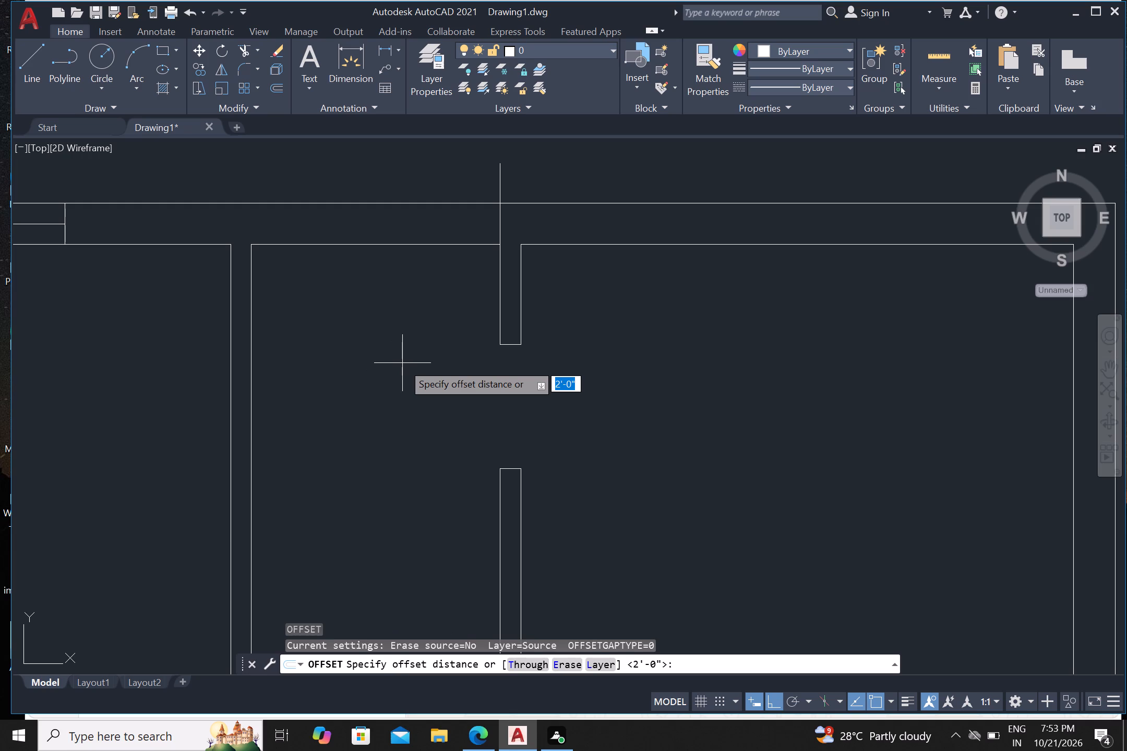
key(Return)
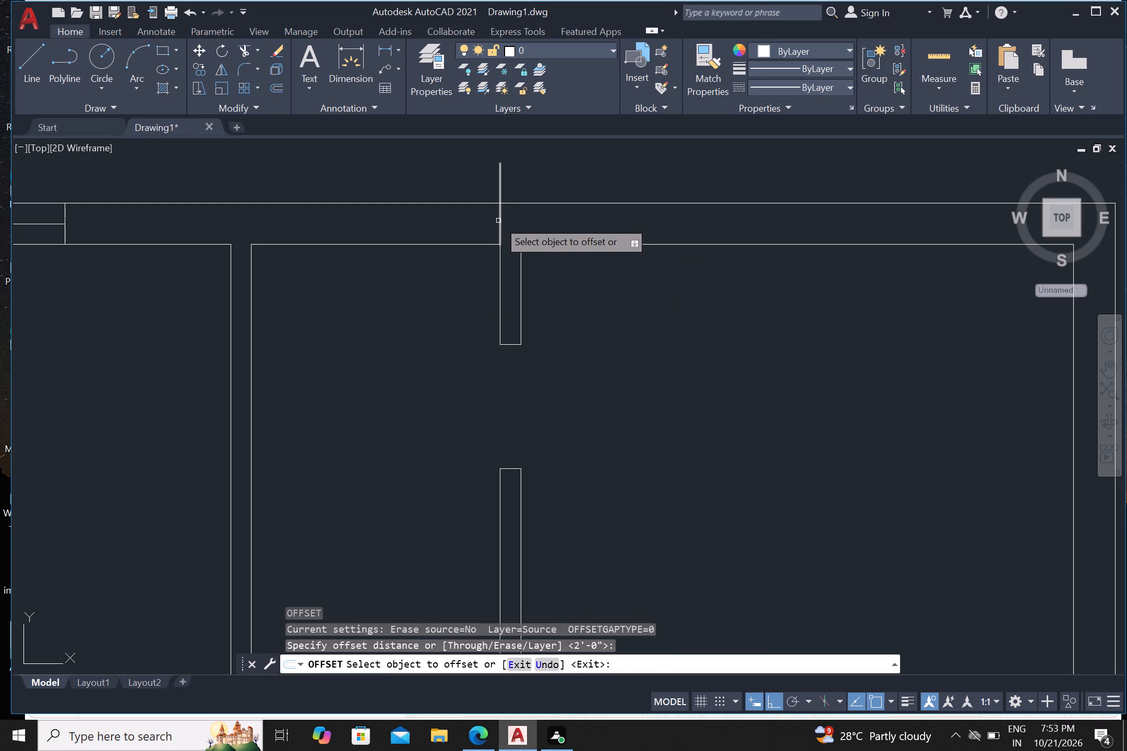
click(498, 221)
drag(375, 259, 374, 268)
scroll(378, 267, down, 4)
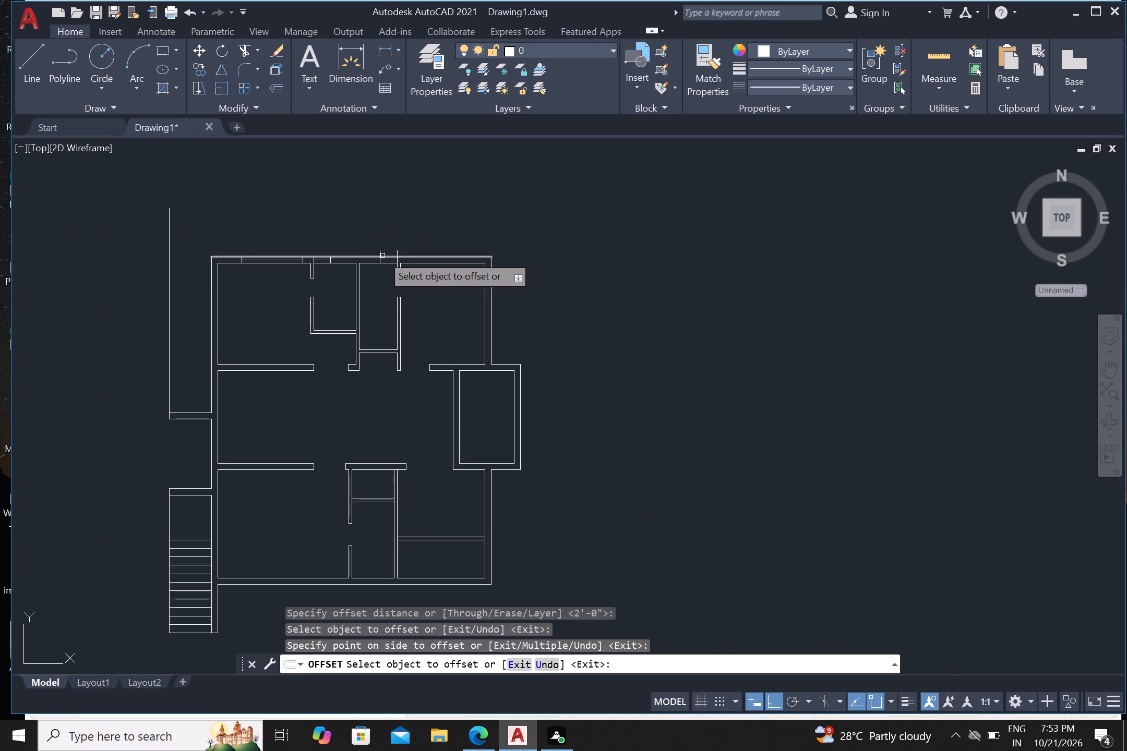
scroll(402, 272, up, 3)
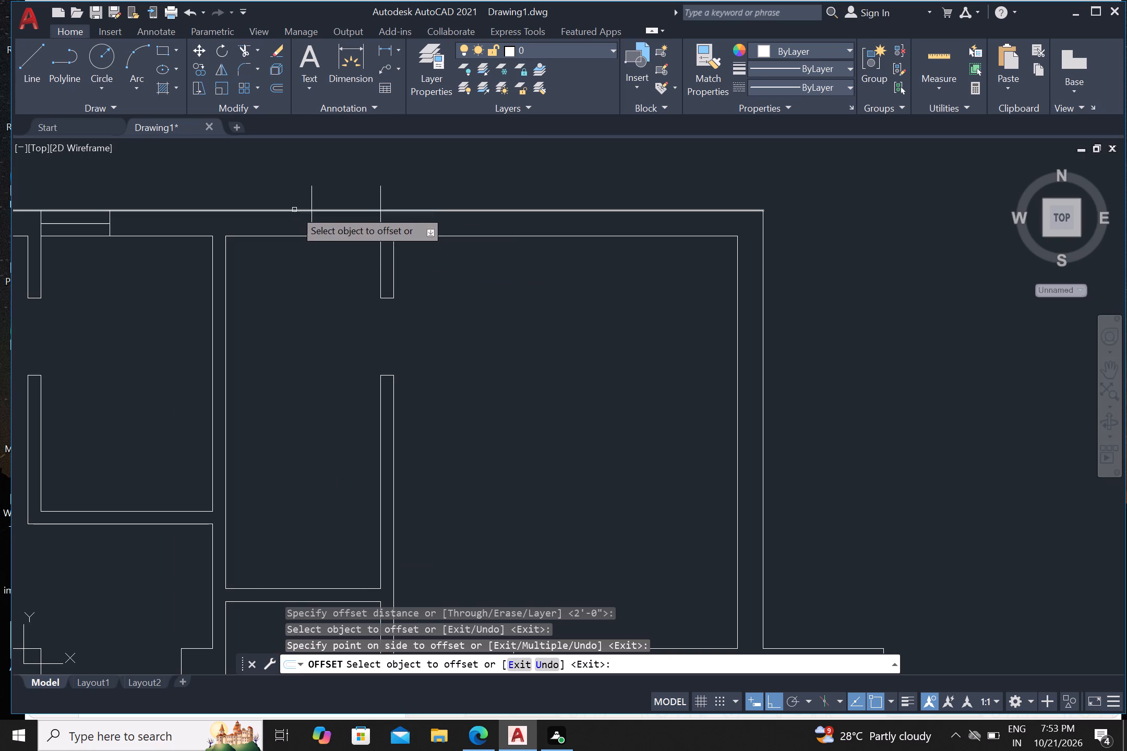
key(Escape)
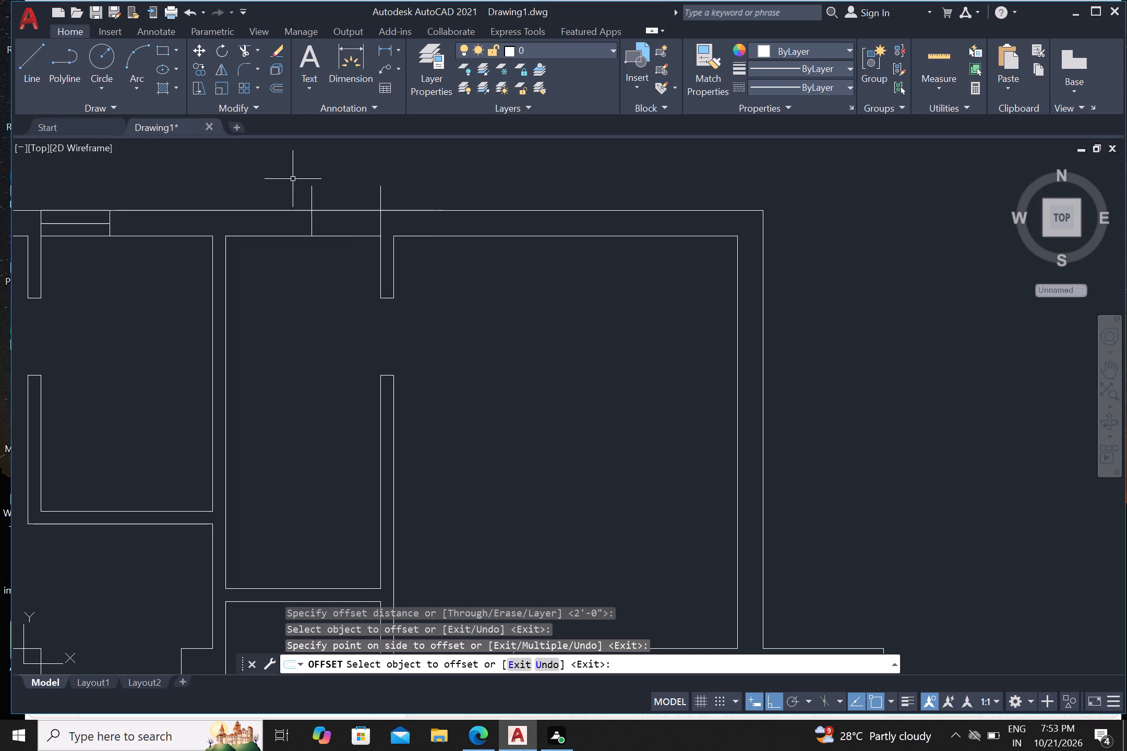
Trim the parts of both narrow-room window lines that extend above the top exterior wall.
text(tr)
key(Return)
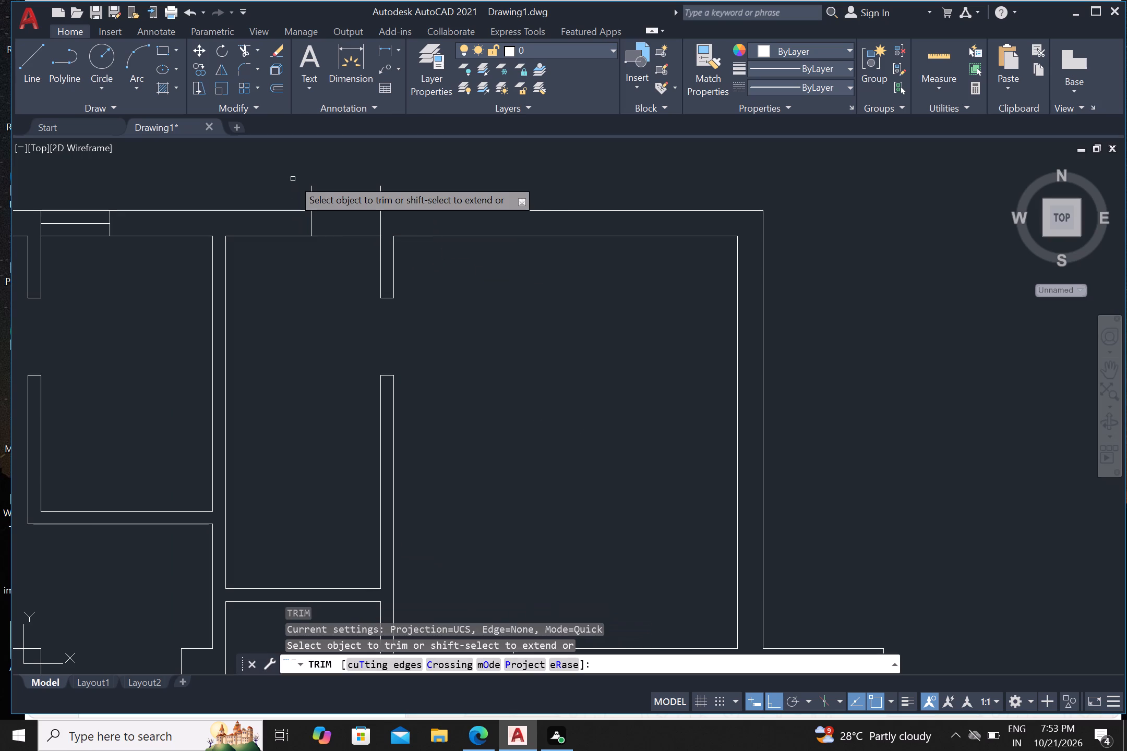
click(291, 196)
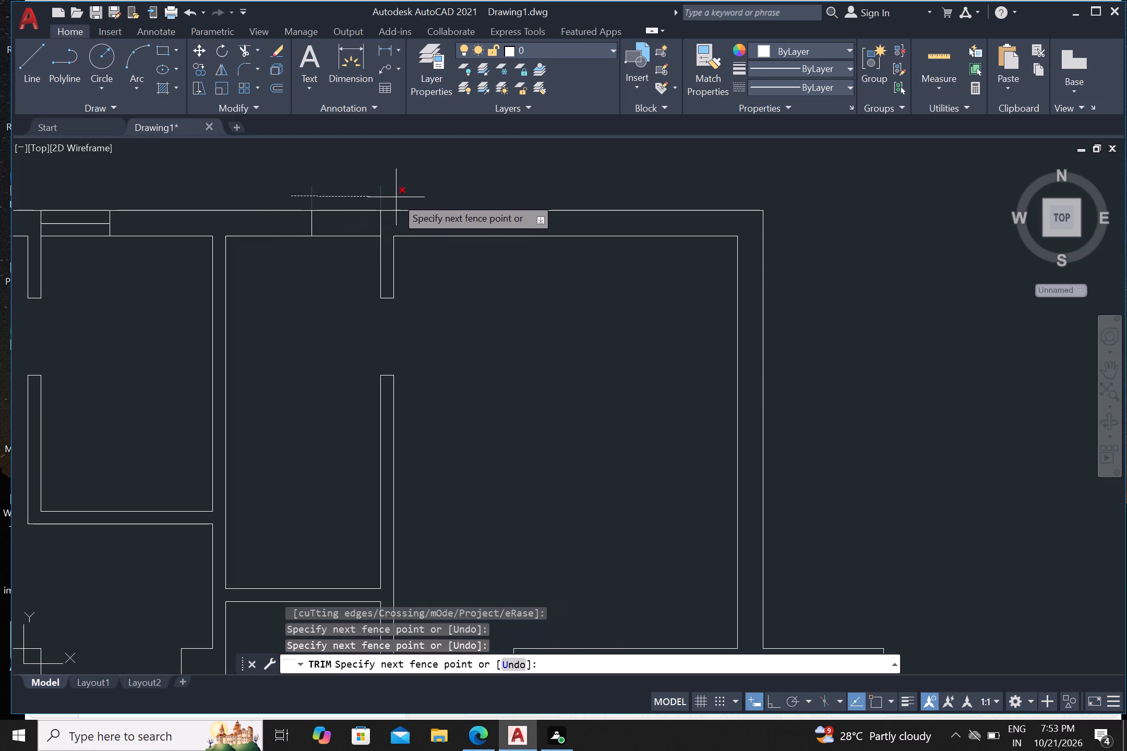
click(396, 197)
scroll(392, 186, down, 1)
scroll(343, 259, up, 1)
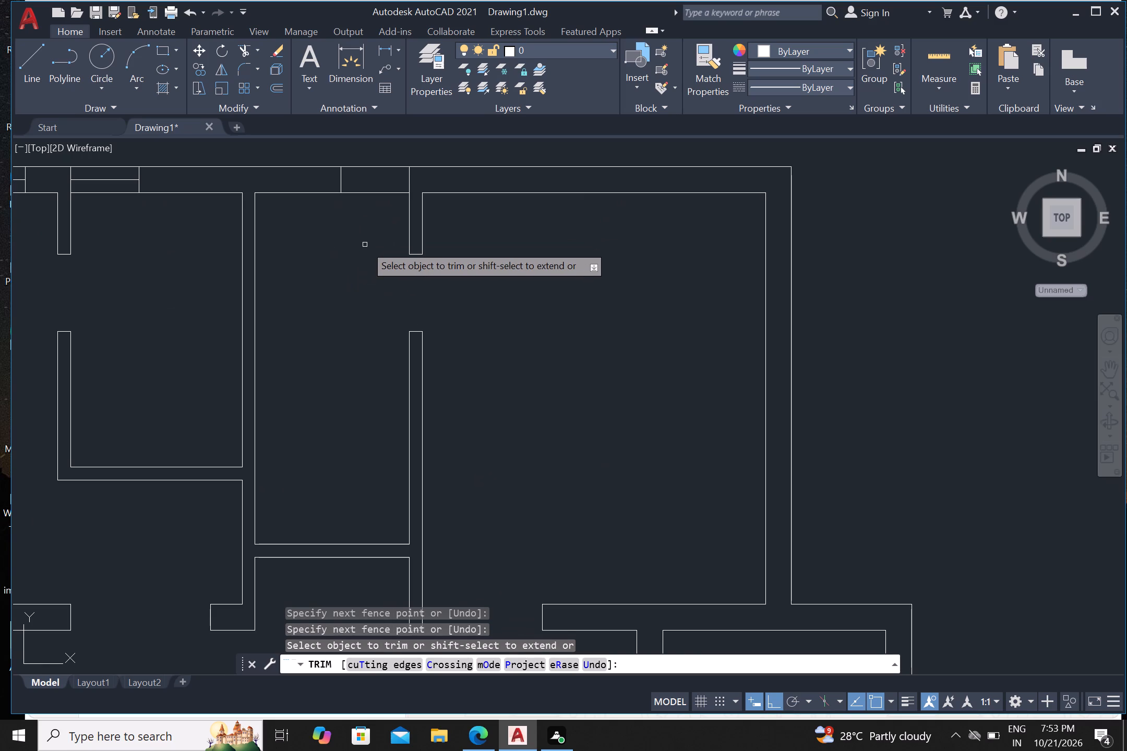
key(Escape)
Draw a horizontal line joining the midpoints of the narrow room's two window side lines.
key(l)
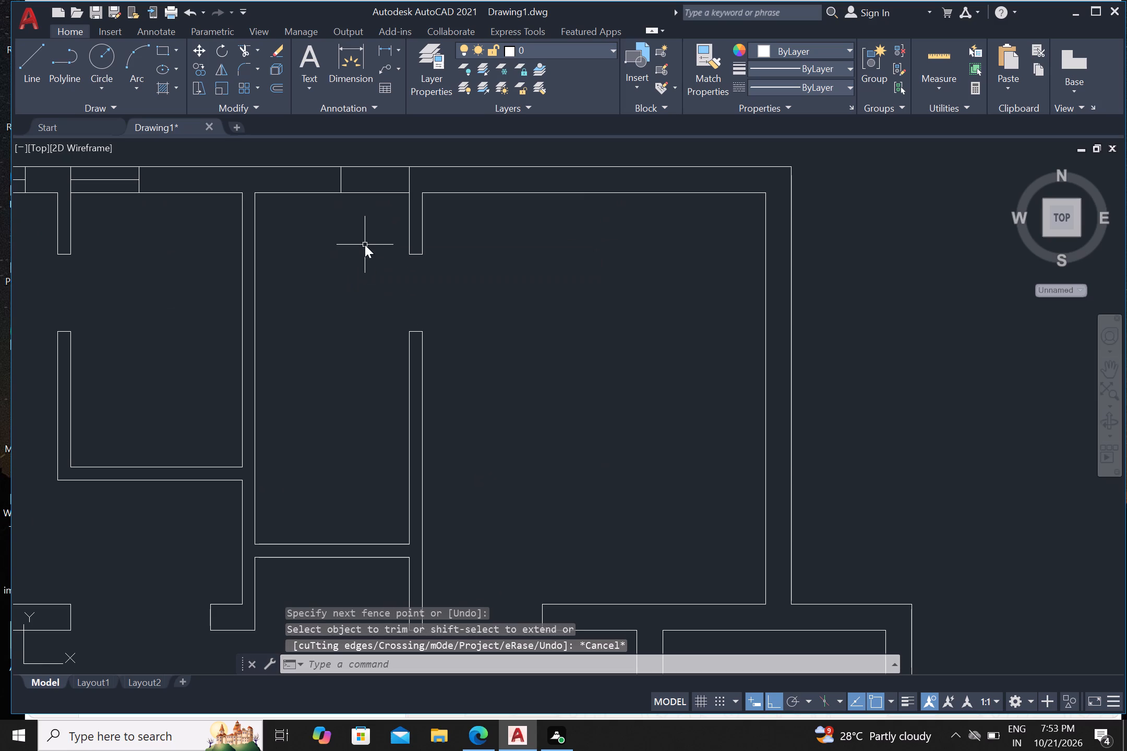
key(Return)
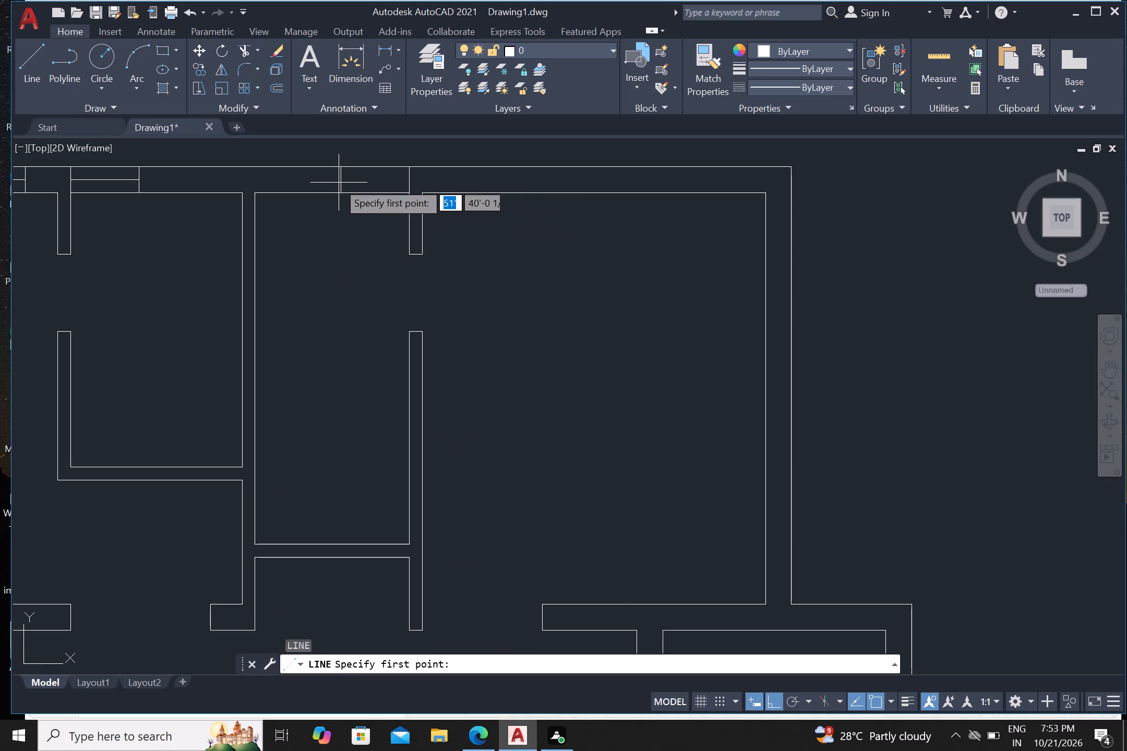
click(348, 183)
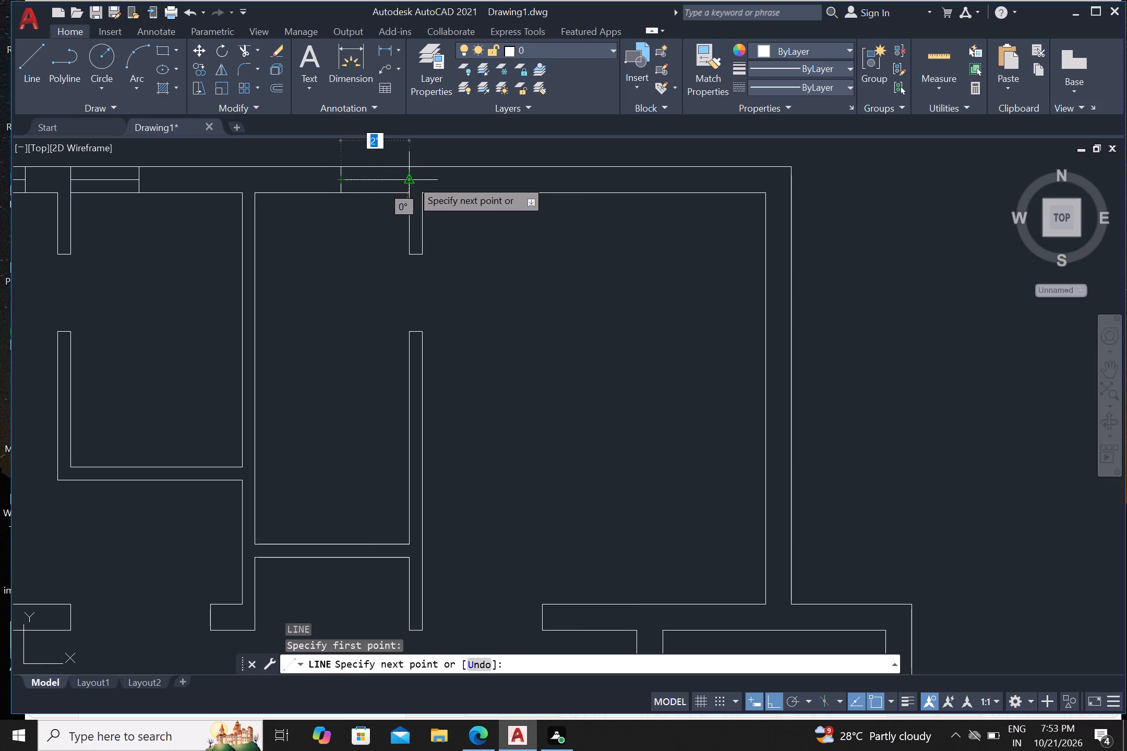
click(411, 179)
key(Escape)
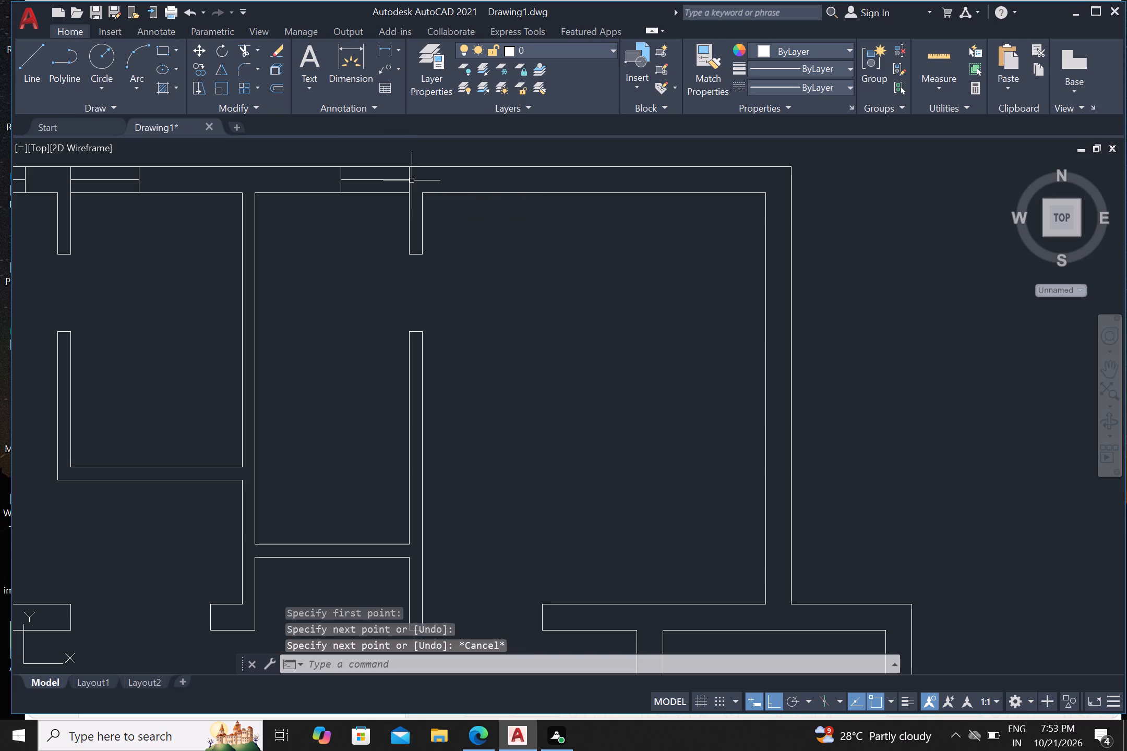
Draw a line from the building's top-left outer corner up about 3', continuing left past the long vertical line of the left-side projection.
scroll(382, 381, down, 2)
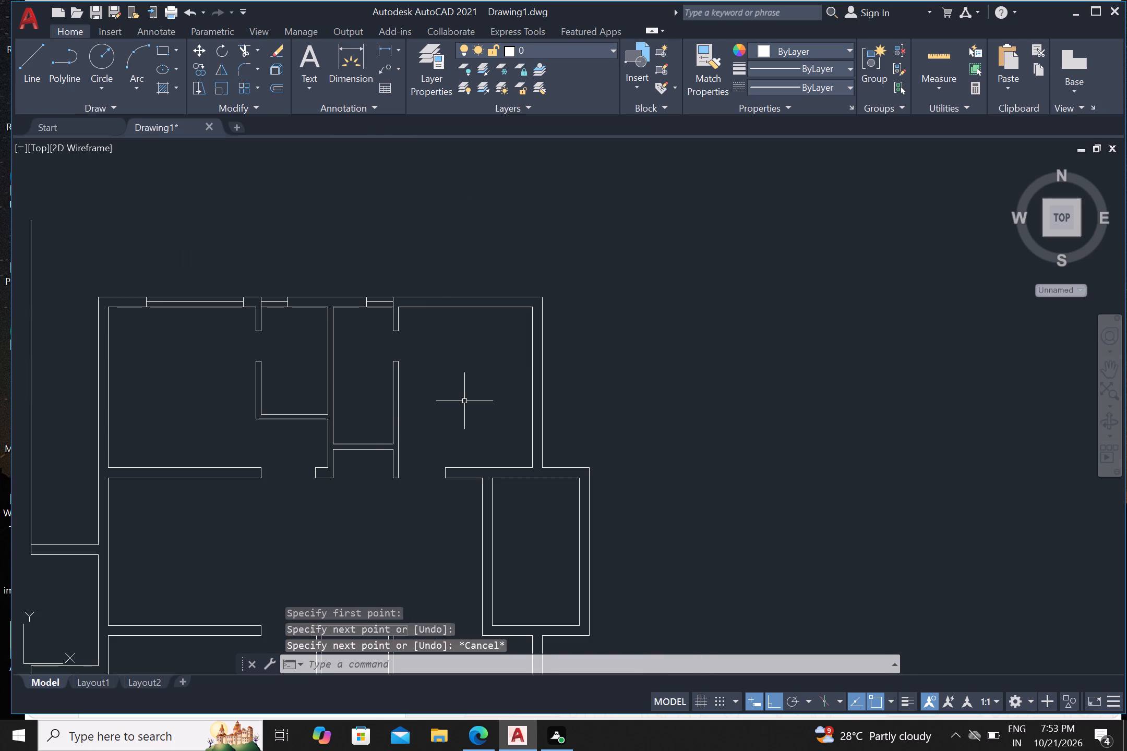
scroll(475, 407, down, 1)
middle_drag(410, 522, 511, 381)
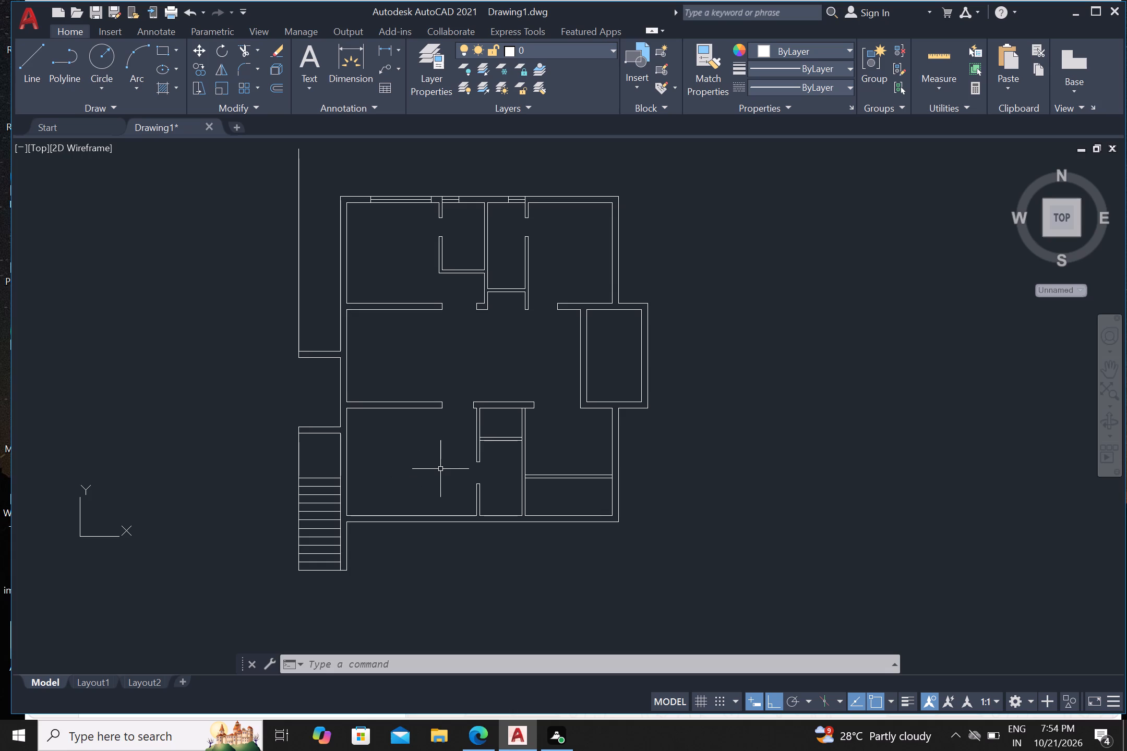
scroll(437, 471, down, 1)
scroll(431, 474, up, 1)
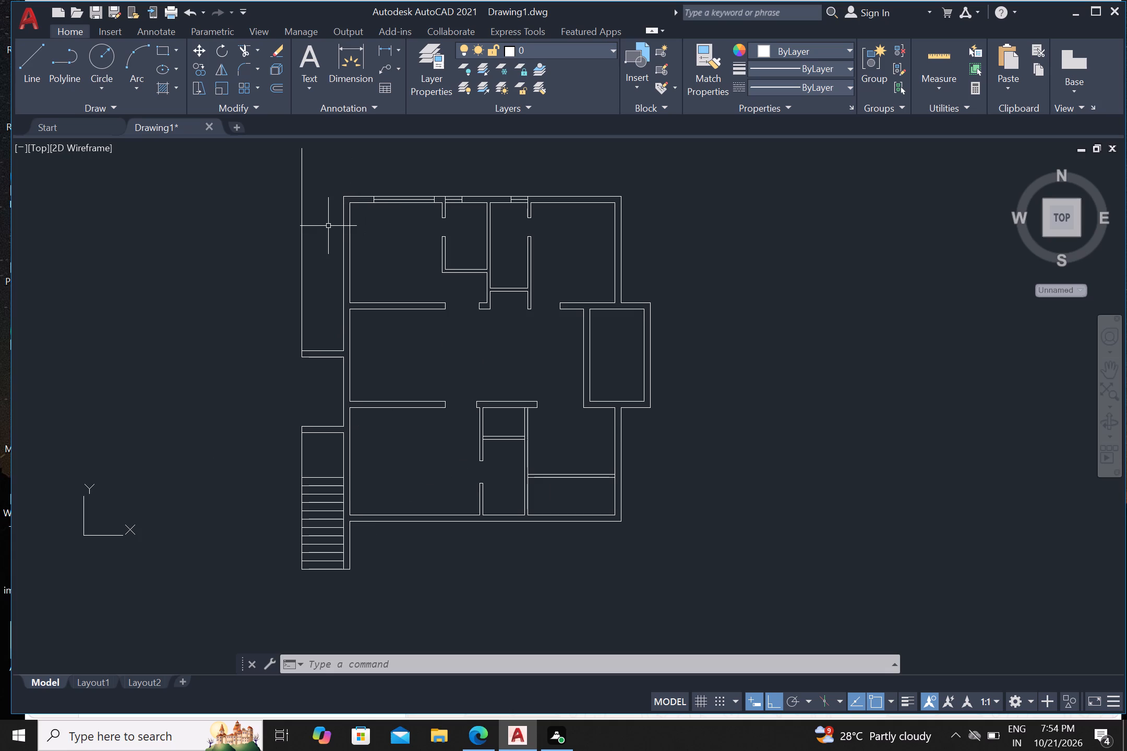
scroll(325, 206, up, 1)
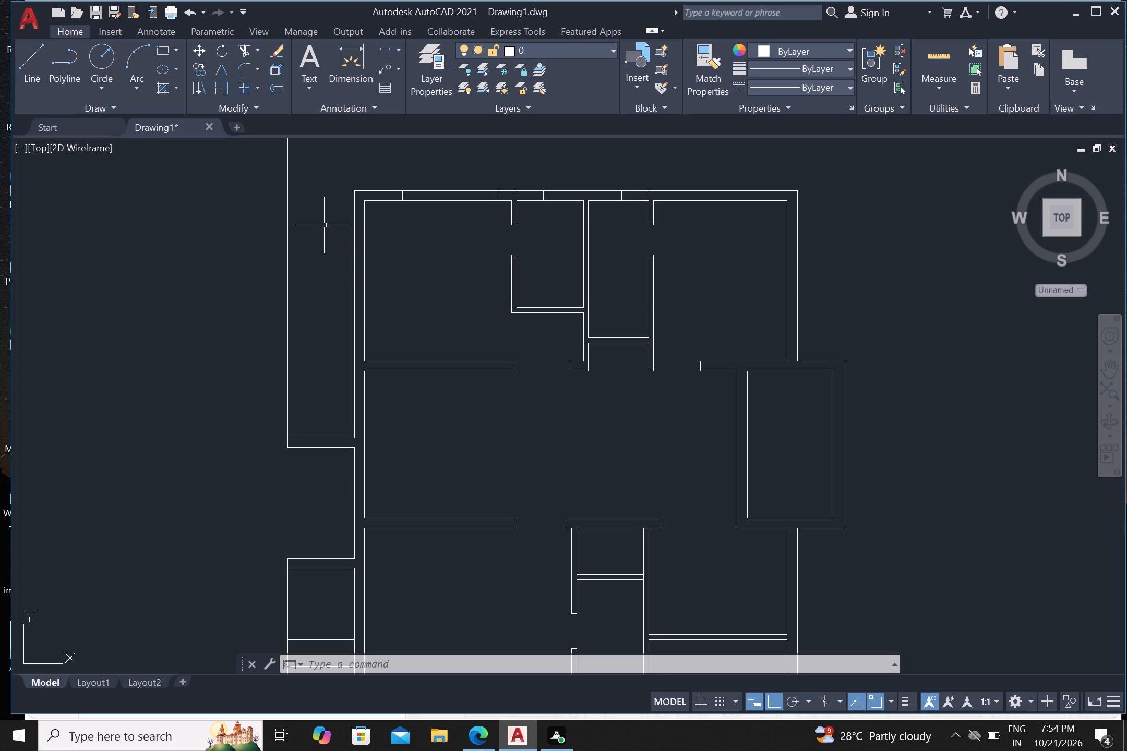
scroll(328, 189, up, 1)
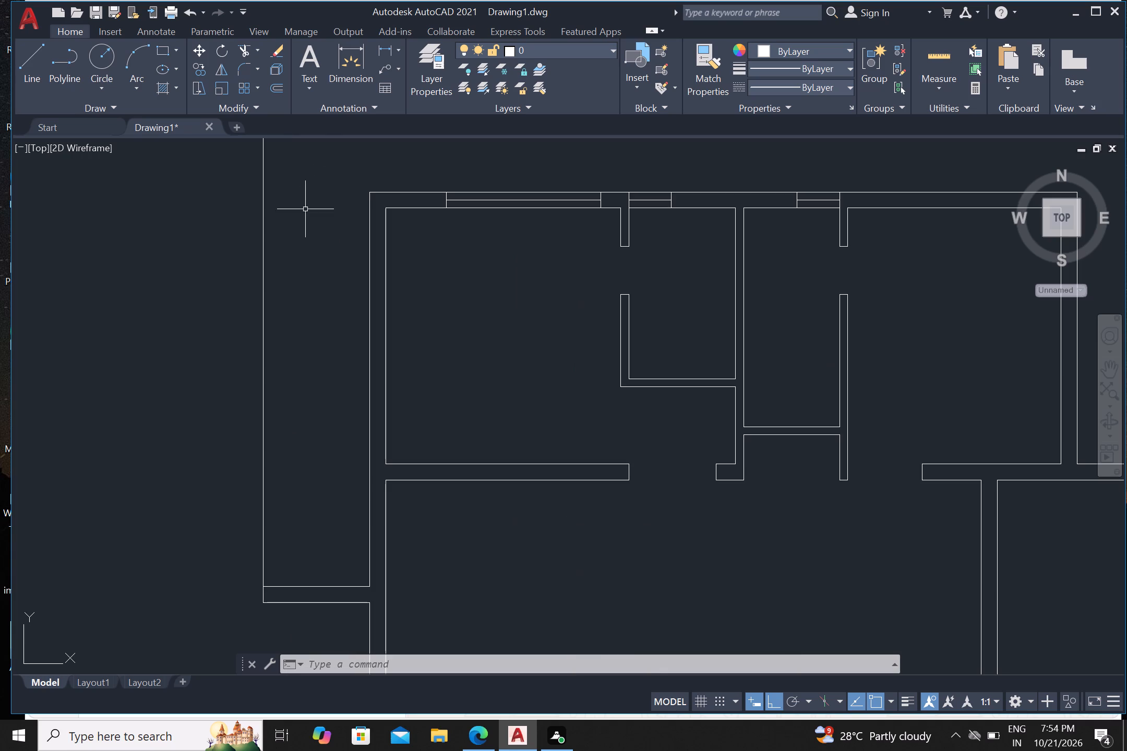
scroll(303, 213, down, 2)
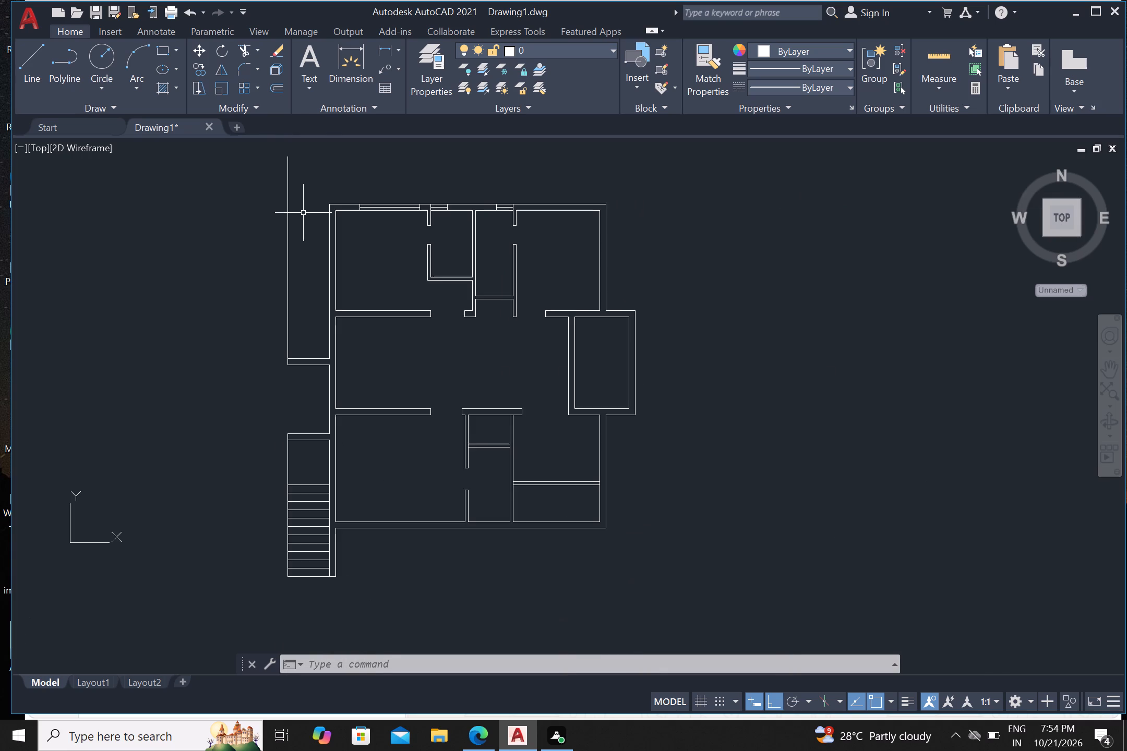
scroll(298, 186, up, 1)
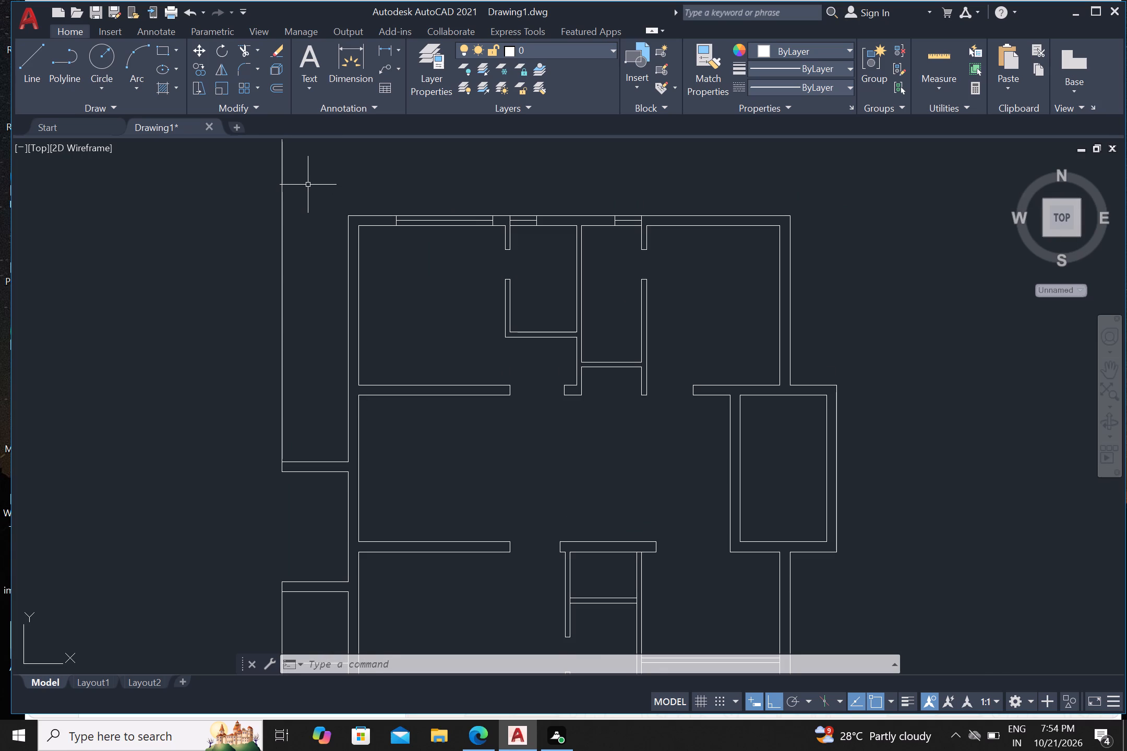
key(l)
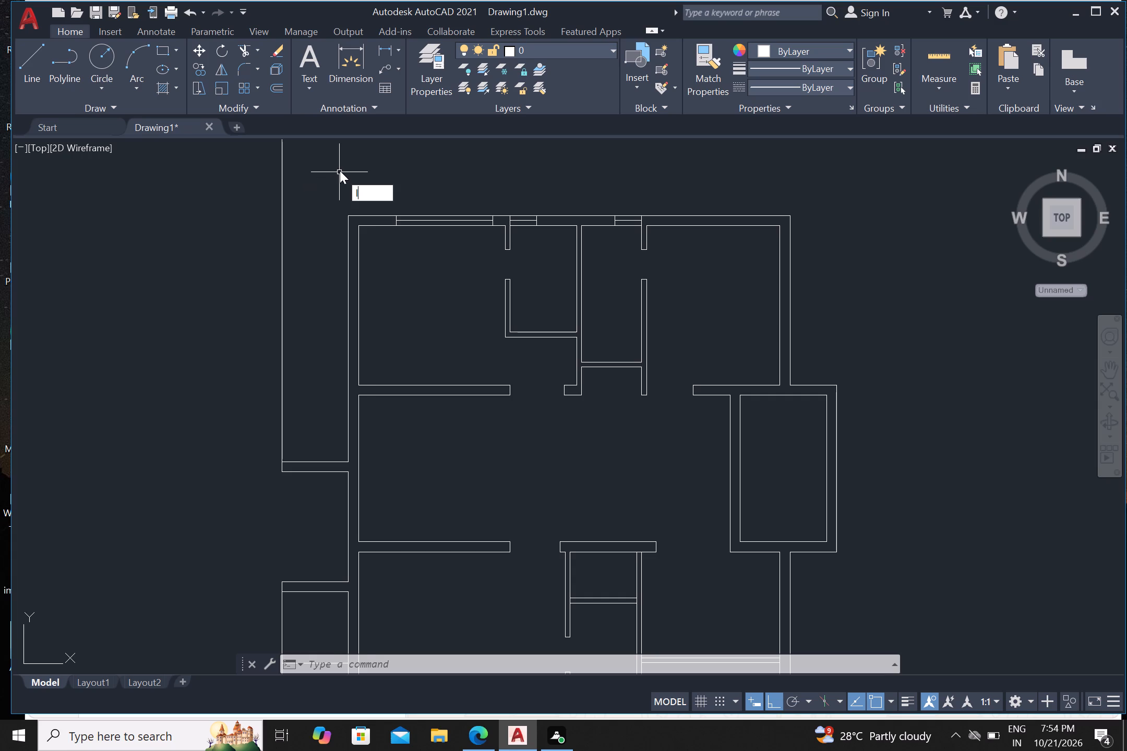
key(Return)
drag(349, 210, 346, 206)
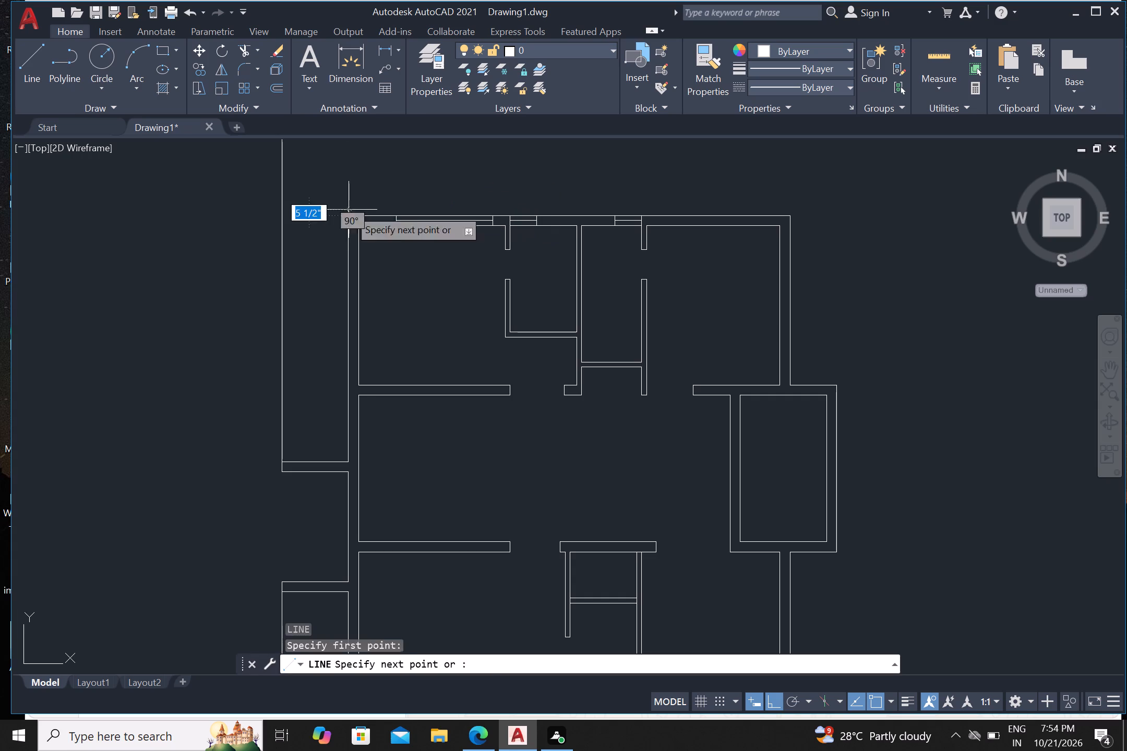
drag(346, 206, 344, 201)
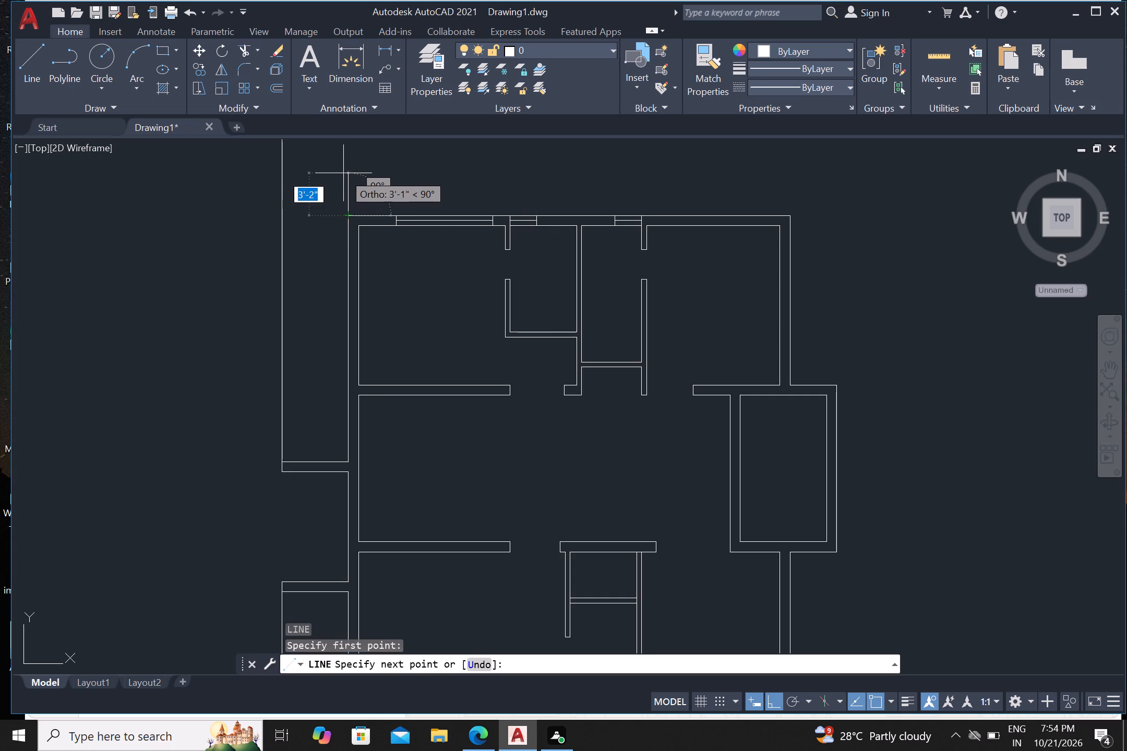
click(344, 169)
click(261, 177)
key(Return)
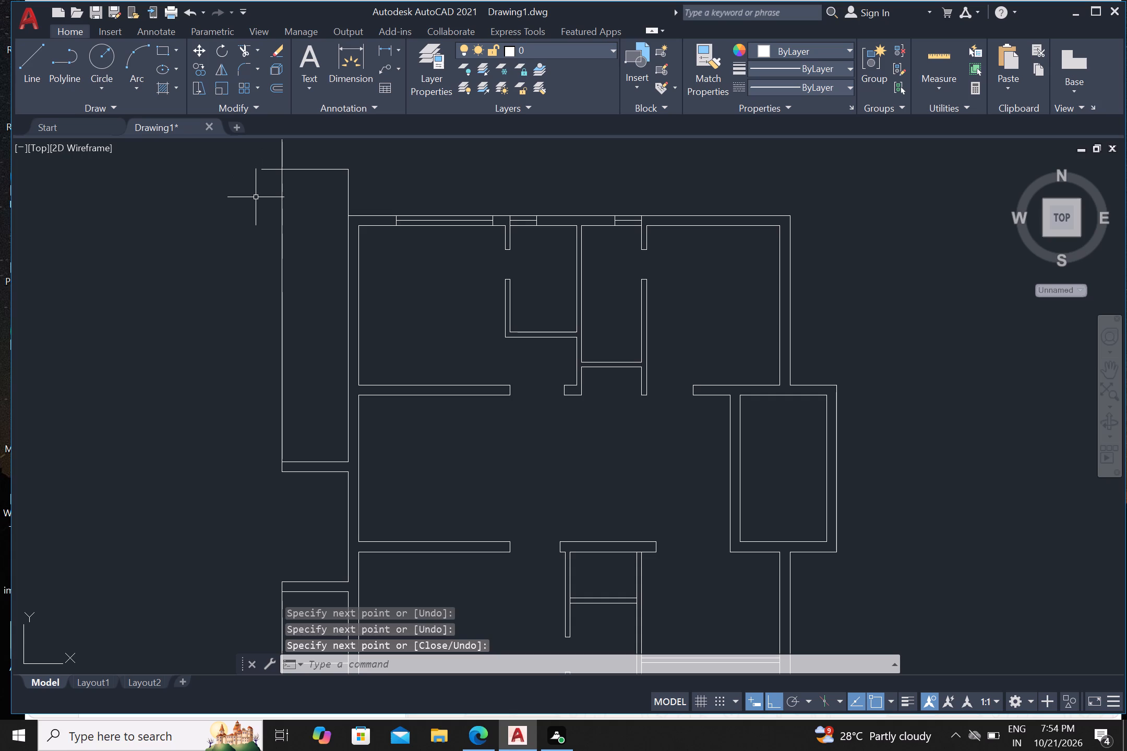
Trim the overhanging ends of the horizontal and long vertical lines to form the left projection's top-left corner.
text(tr)
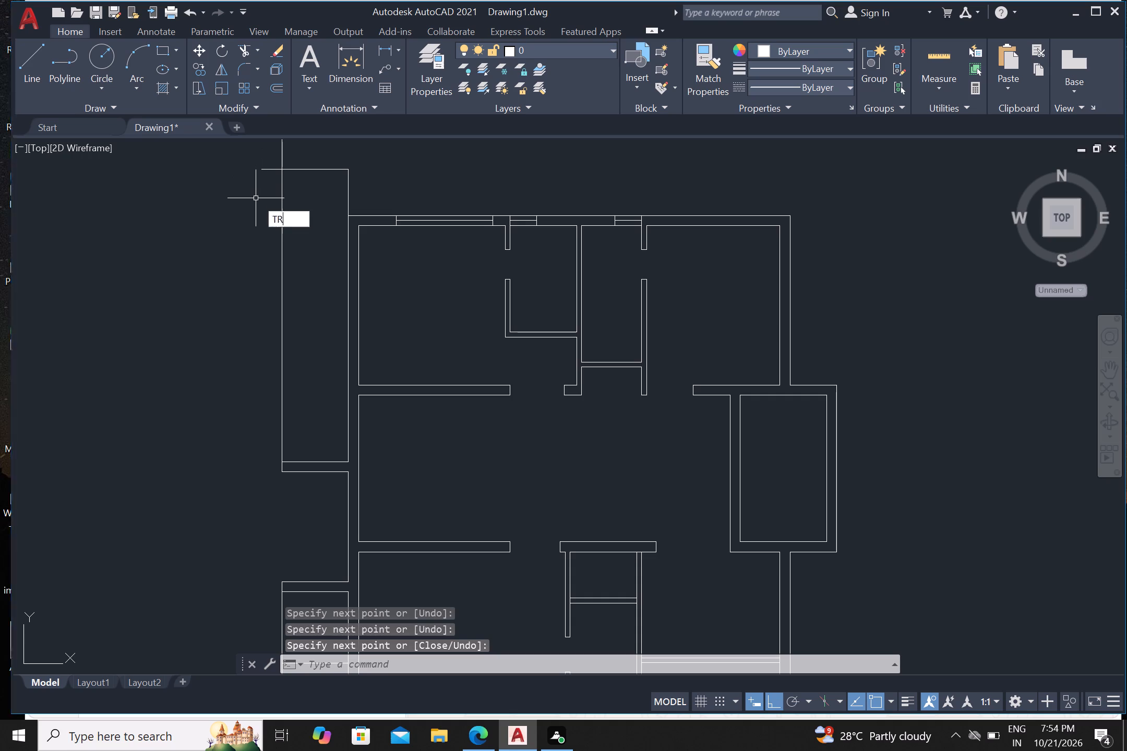
key(Return)
drag(264, 187, 269, 178)
click(287, 156)
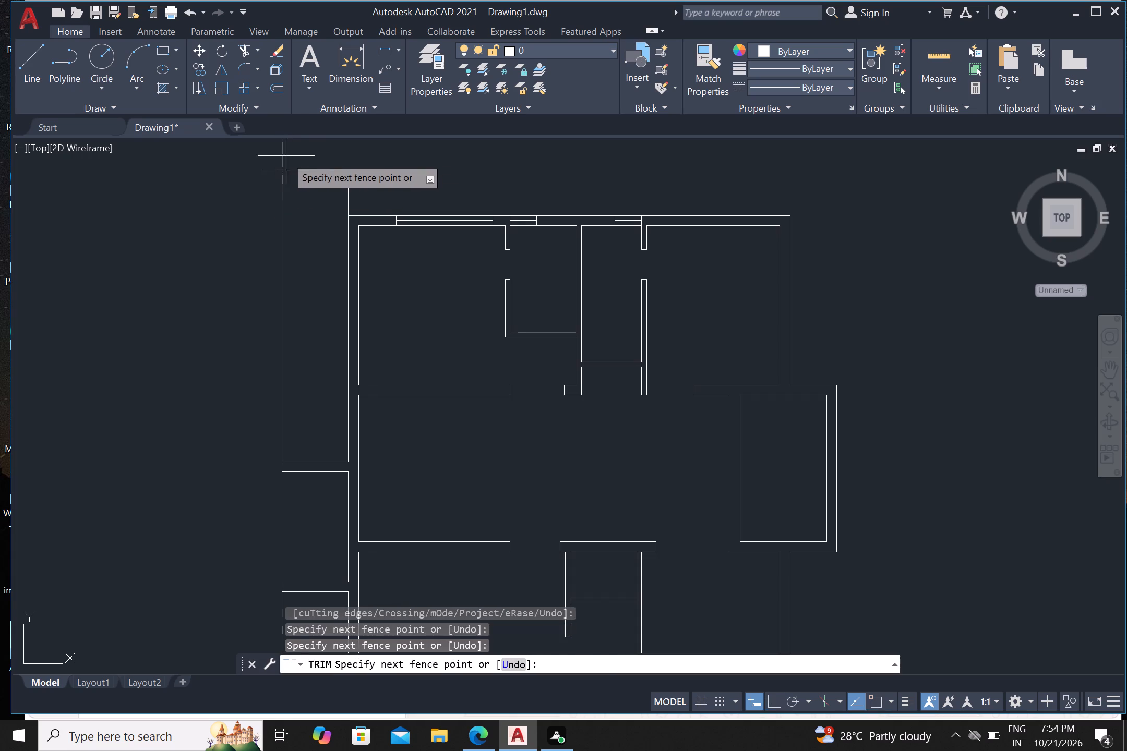
click(265, 176)
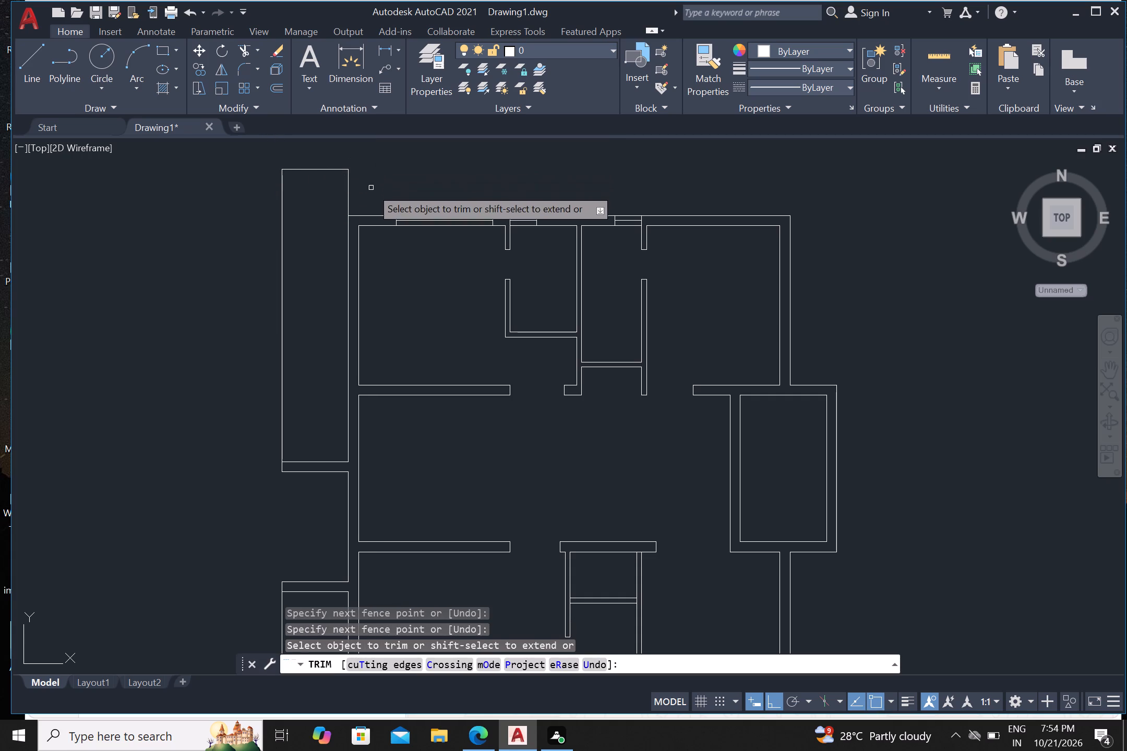
key(Return)
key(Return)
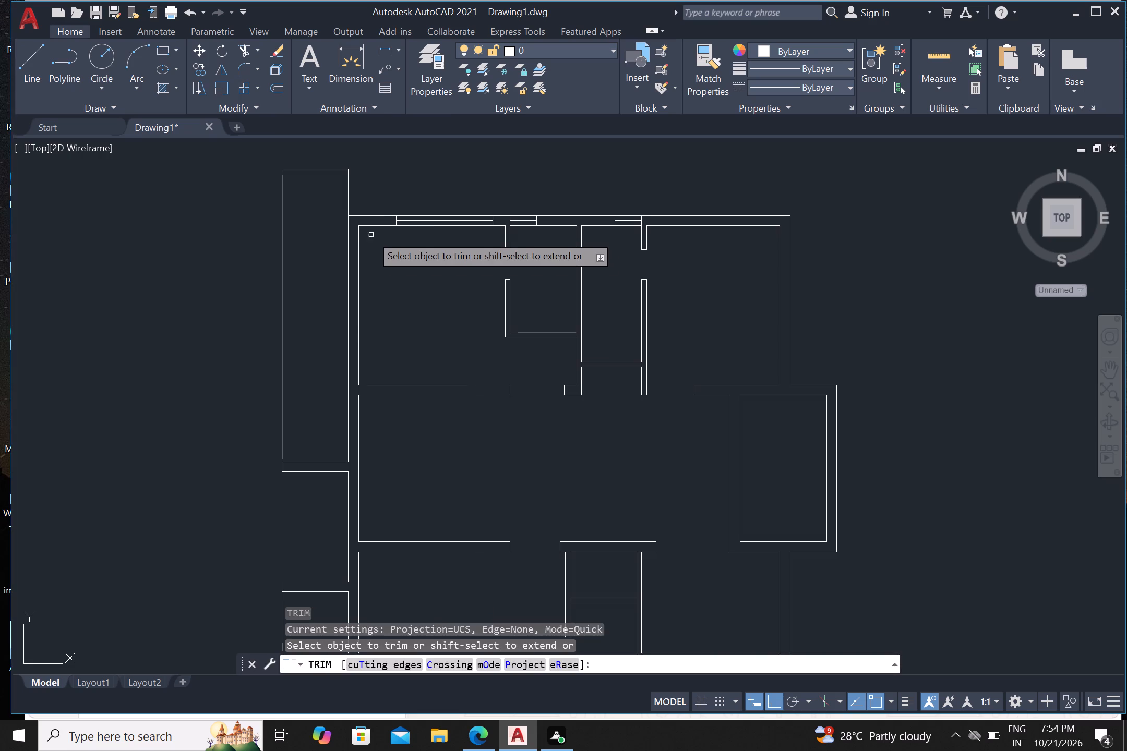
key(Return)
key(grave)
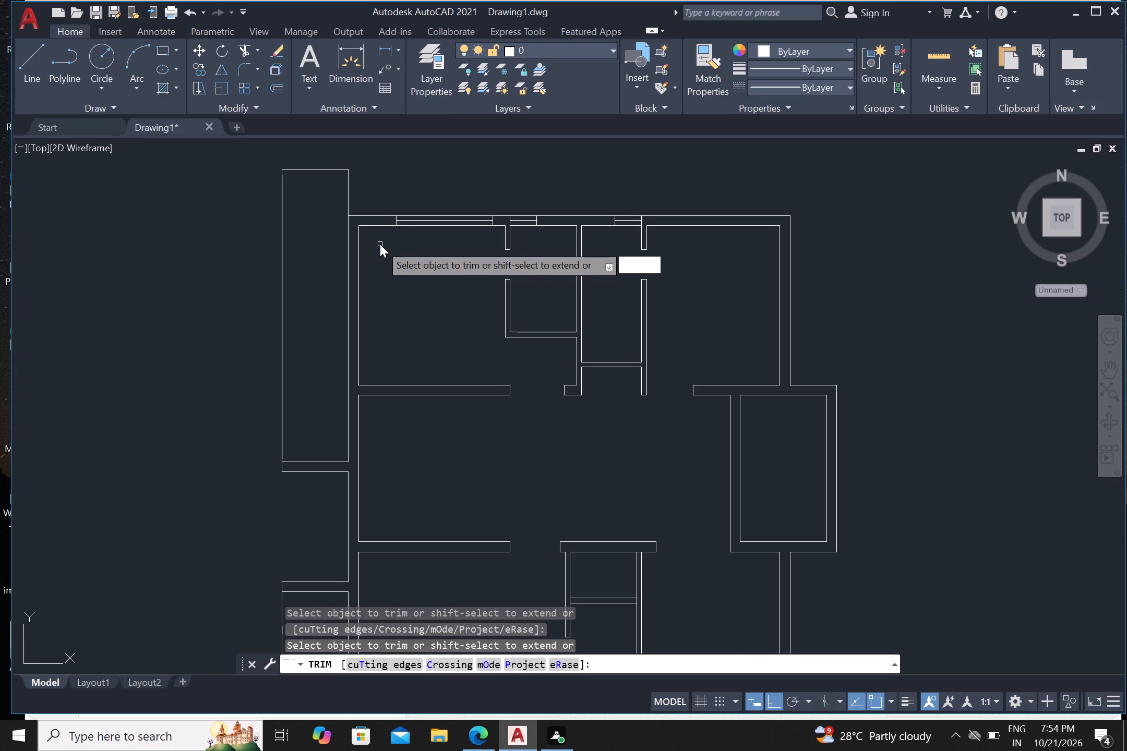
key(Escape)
Draw a line about 5' up from the top-left room's inner corner, and extend the left projection's top edge rightward past it.
key(l)
key(Return)
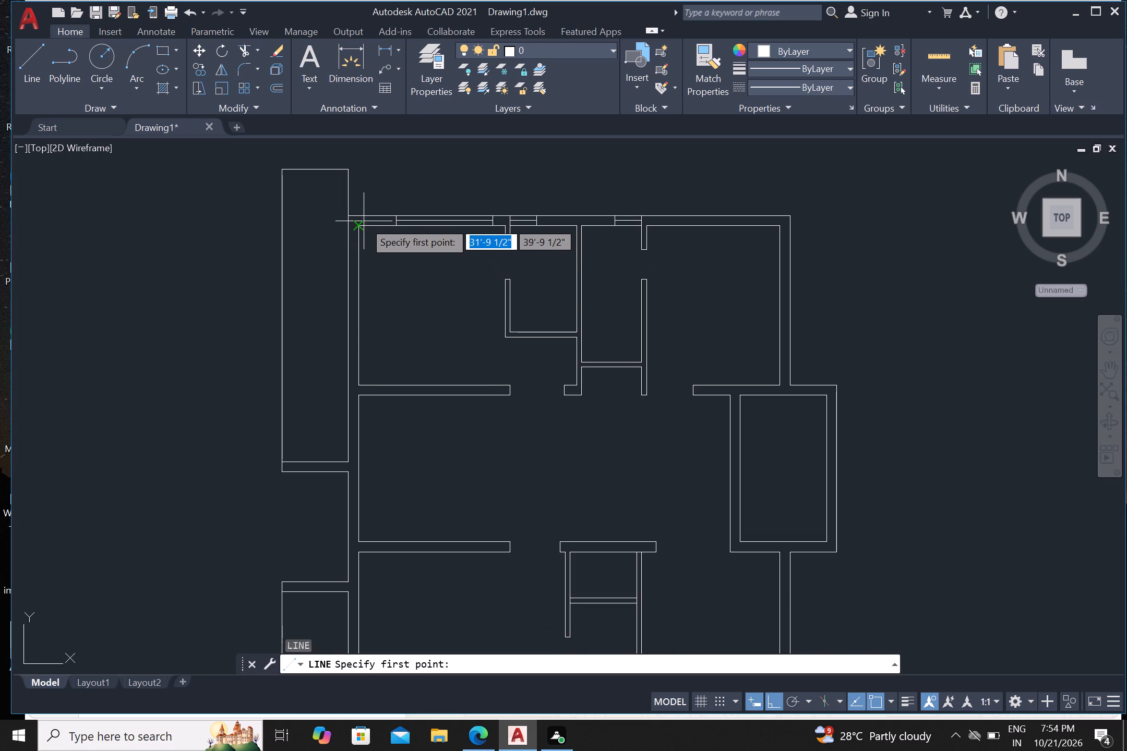
click(357, 223)
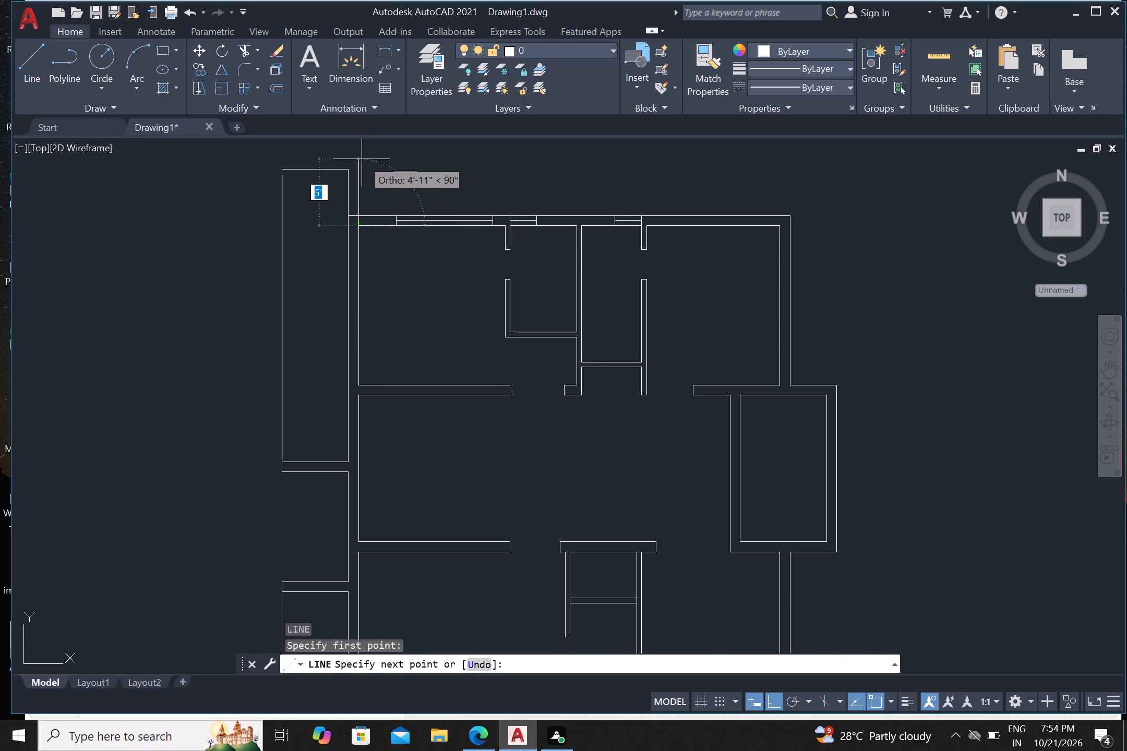
click(362, 159)
key(Return)
key(Return)
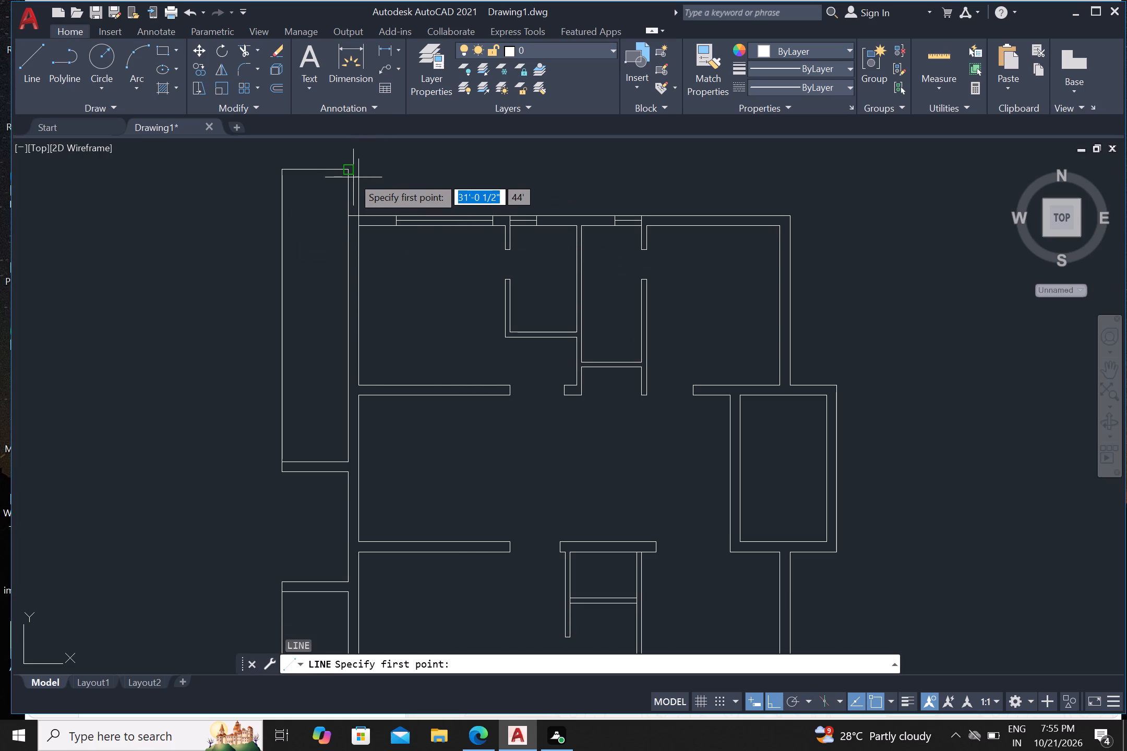
drag(351, 173, 357, 174)
click(392, 175)
key(Return)
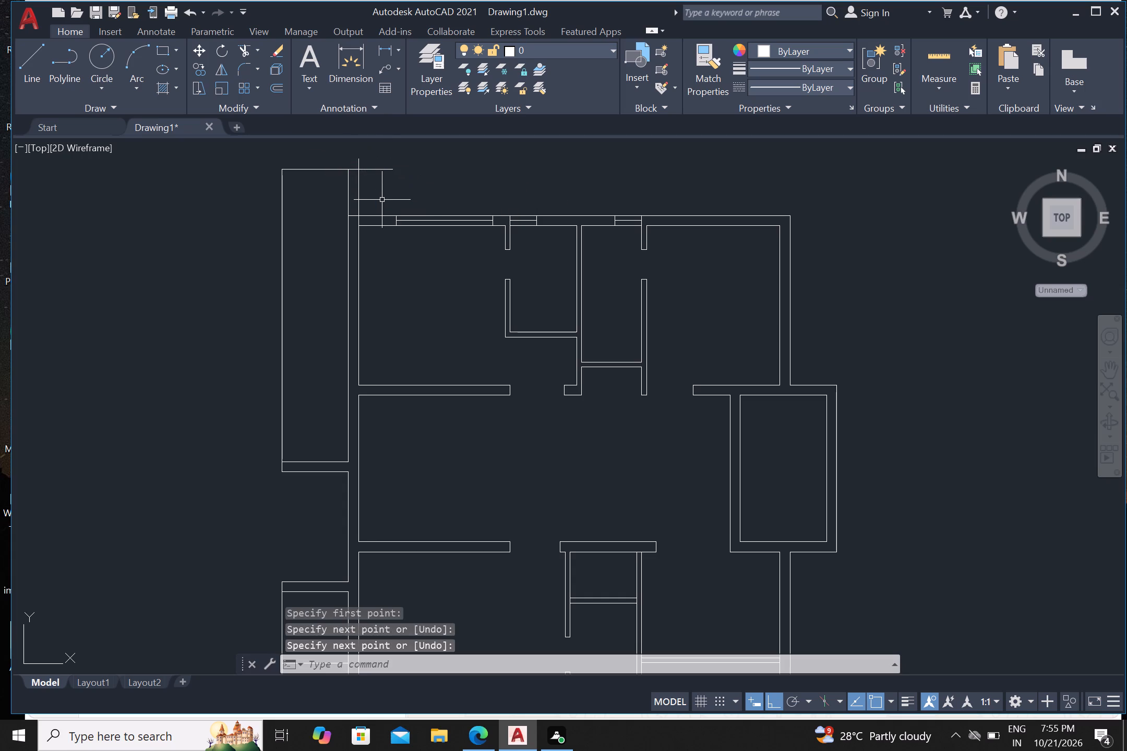
Trim the overhanging ends at the left projection's top-right corner and the top exterior wall segment crossing between its two vertical lines.
text(tr)
key(Return)
drag(373, 182, 376, 175)
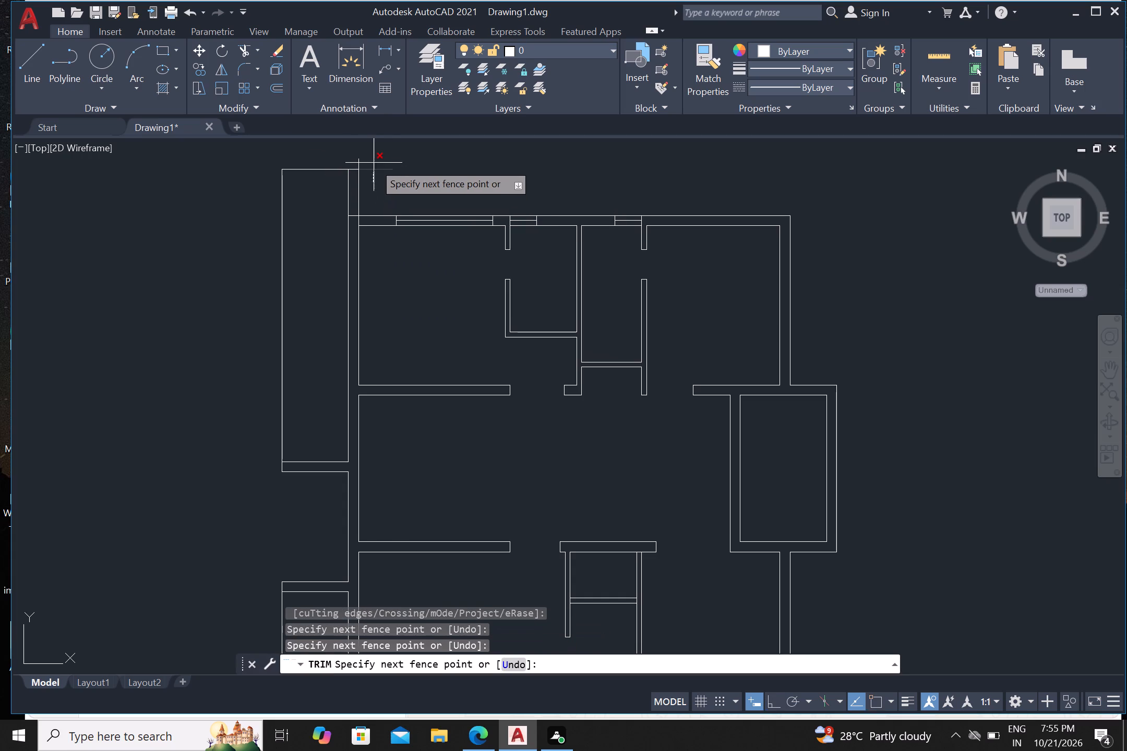
click(356, 161)
scroll(382, 158, down, 1)
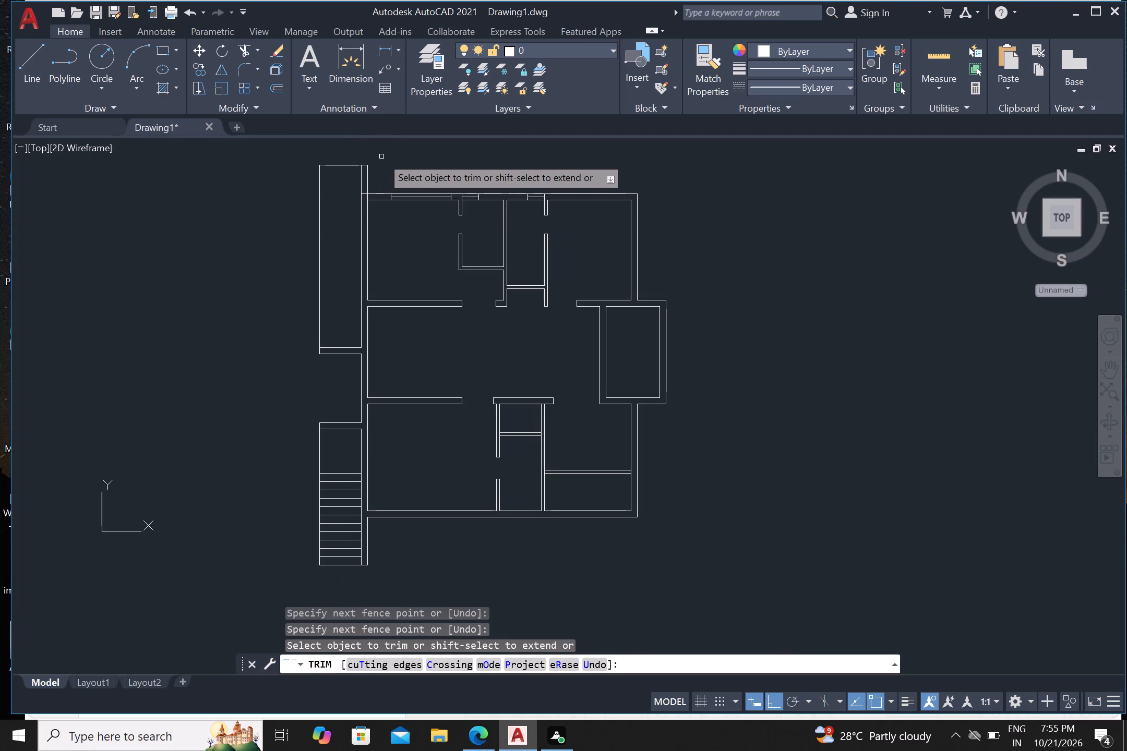
scroll(359, 195, up, 2)
drag(374, 191, 373, 198)
click(381, 200)
scroll(389, 207, down, 3)
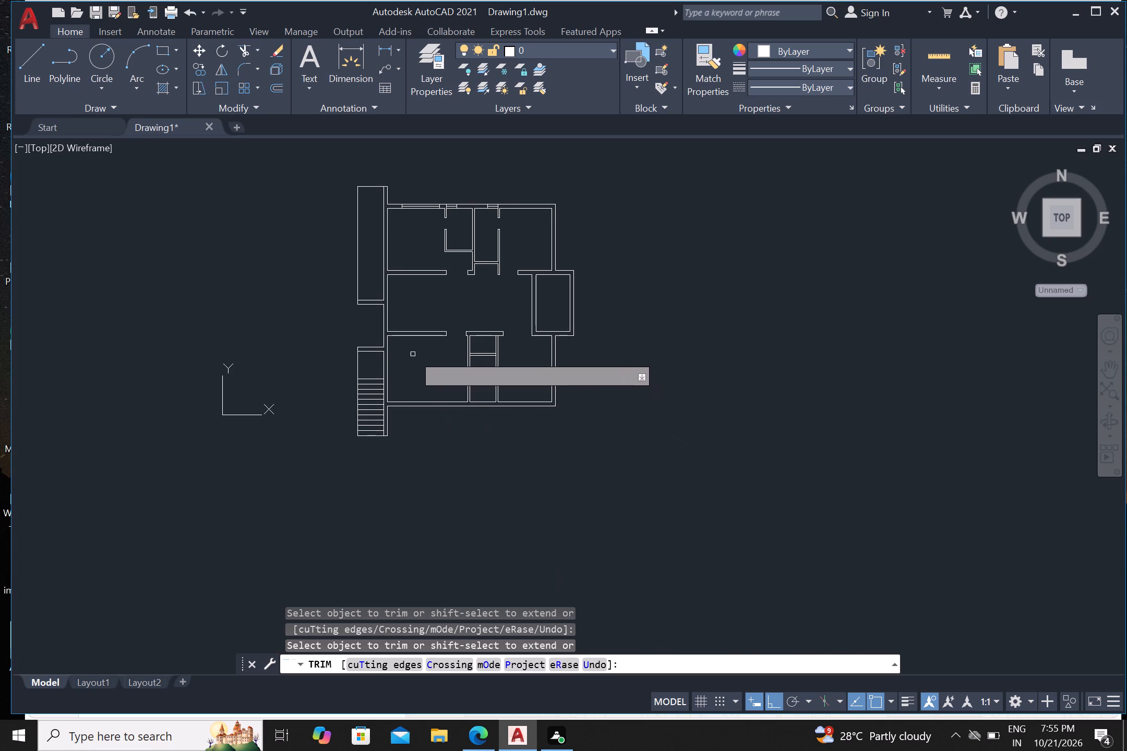
scroll(415, 353, up, 1)
middle_drag(438, 404, 429, 513)
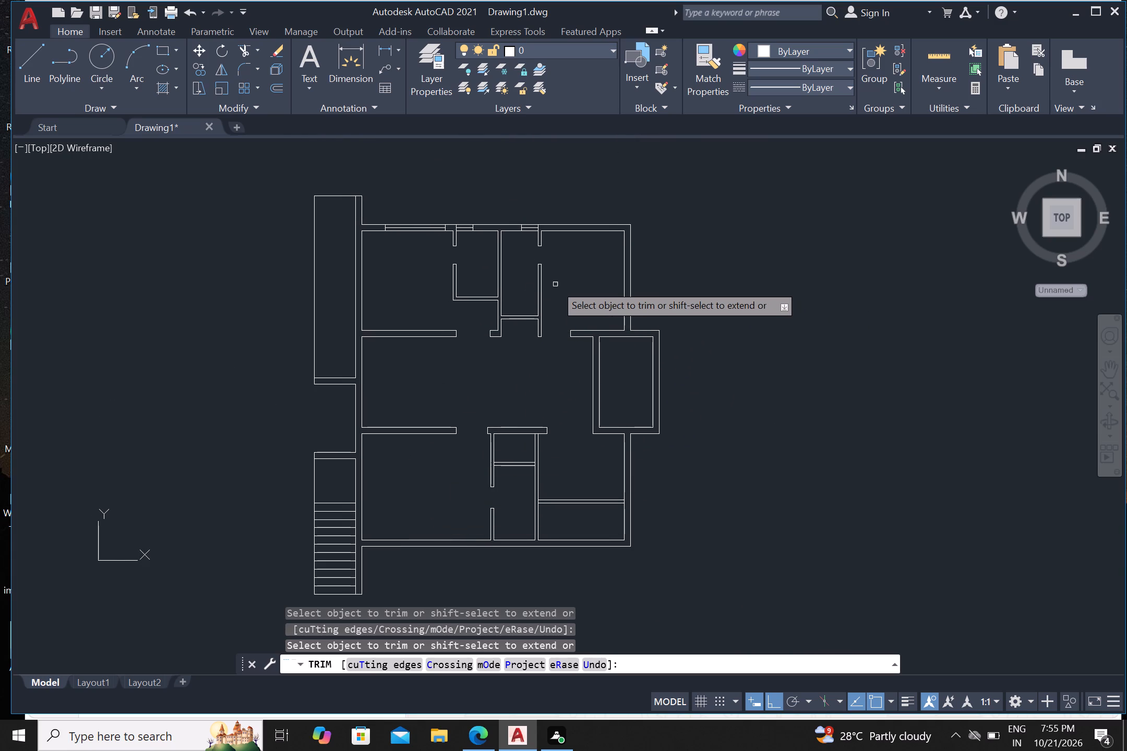
scroll(572, 247, up, 1)
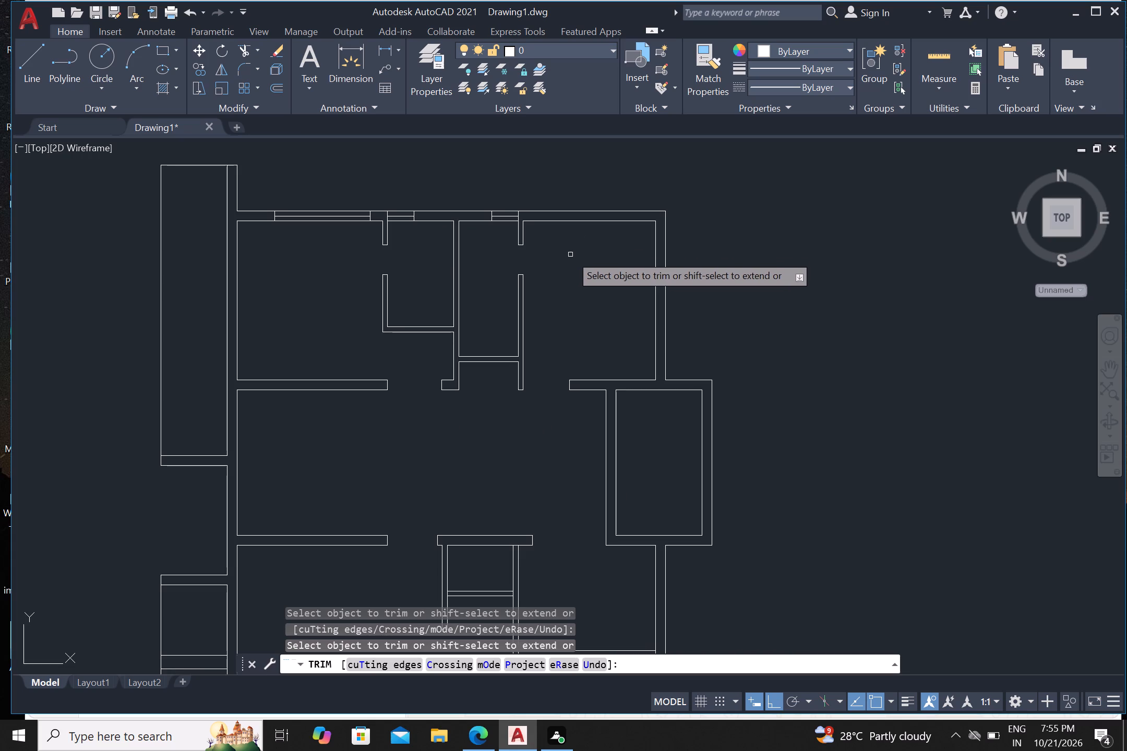
key(Escape)
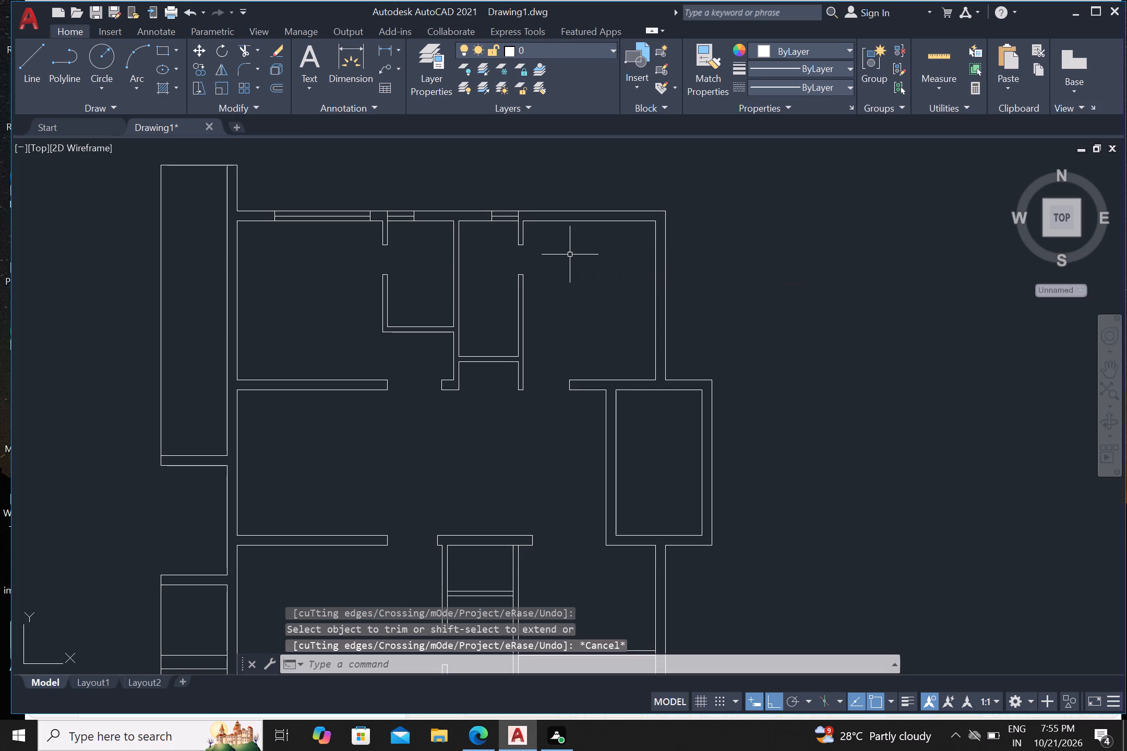
Draw a vertical line about 4' long across the top exterior wall, near the left end of the top-right room.
key(l)
key(Return)
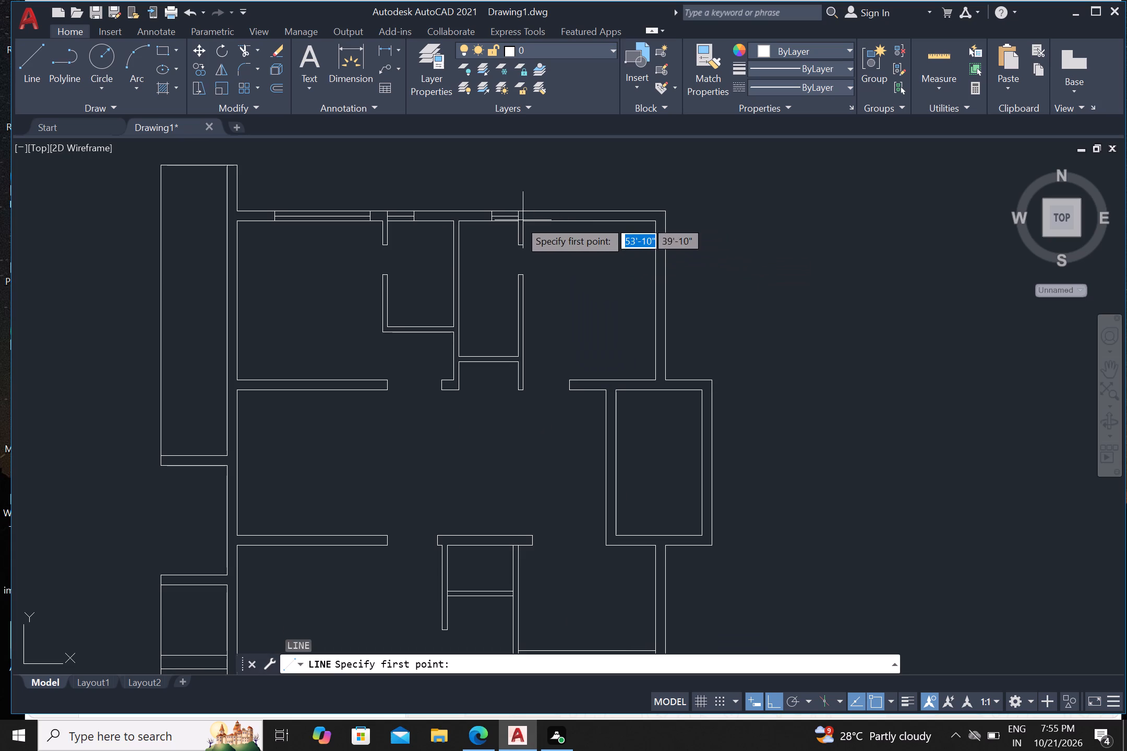
drag(538, 202, 538, 215)
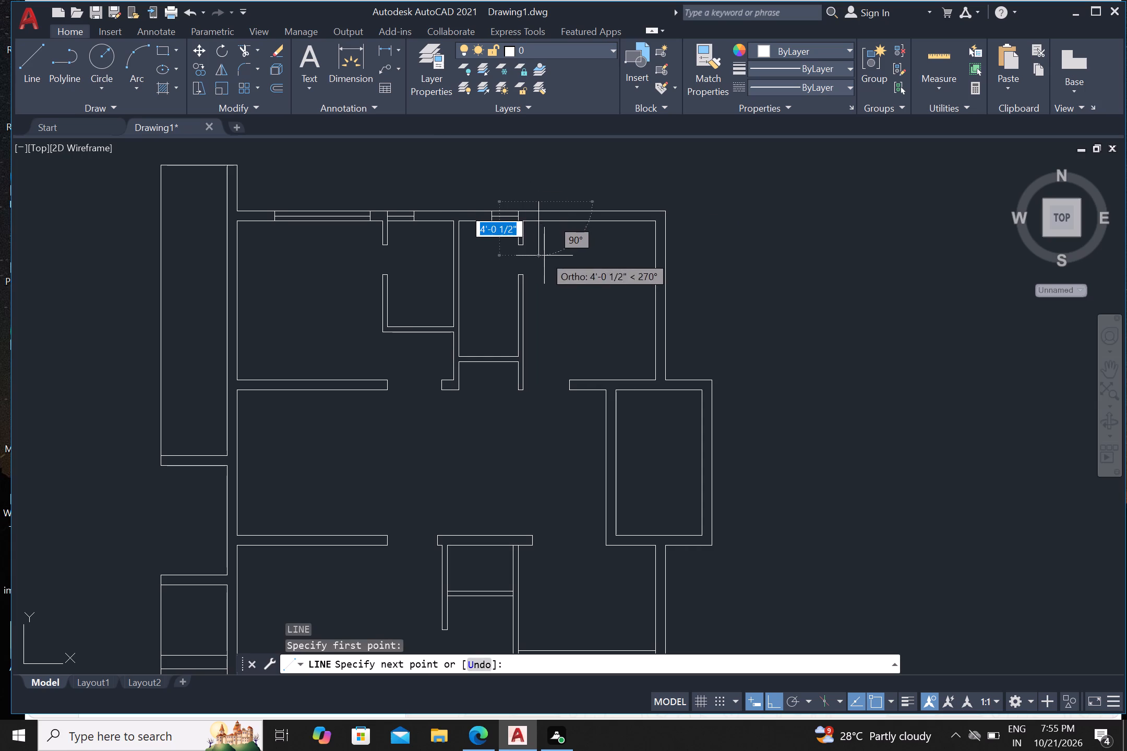
click(544, 256)
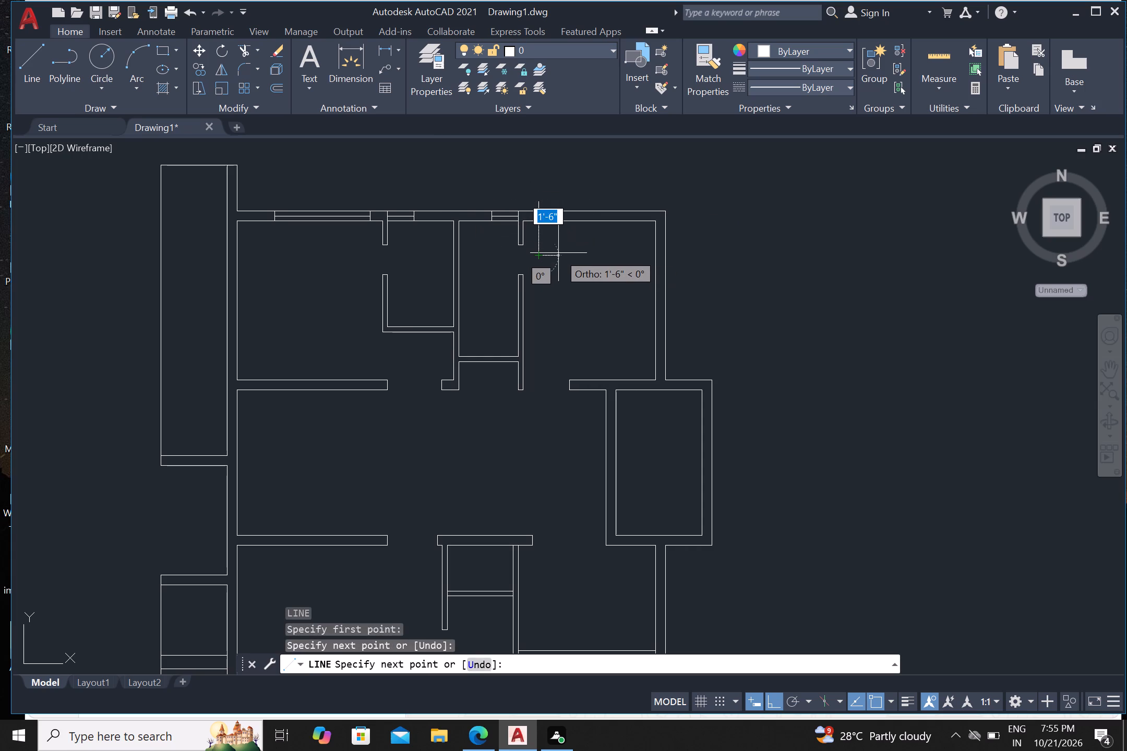
key(Escape)
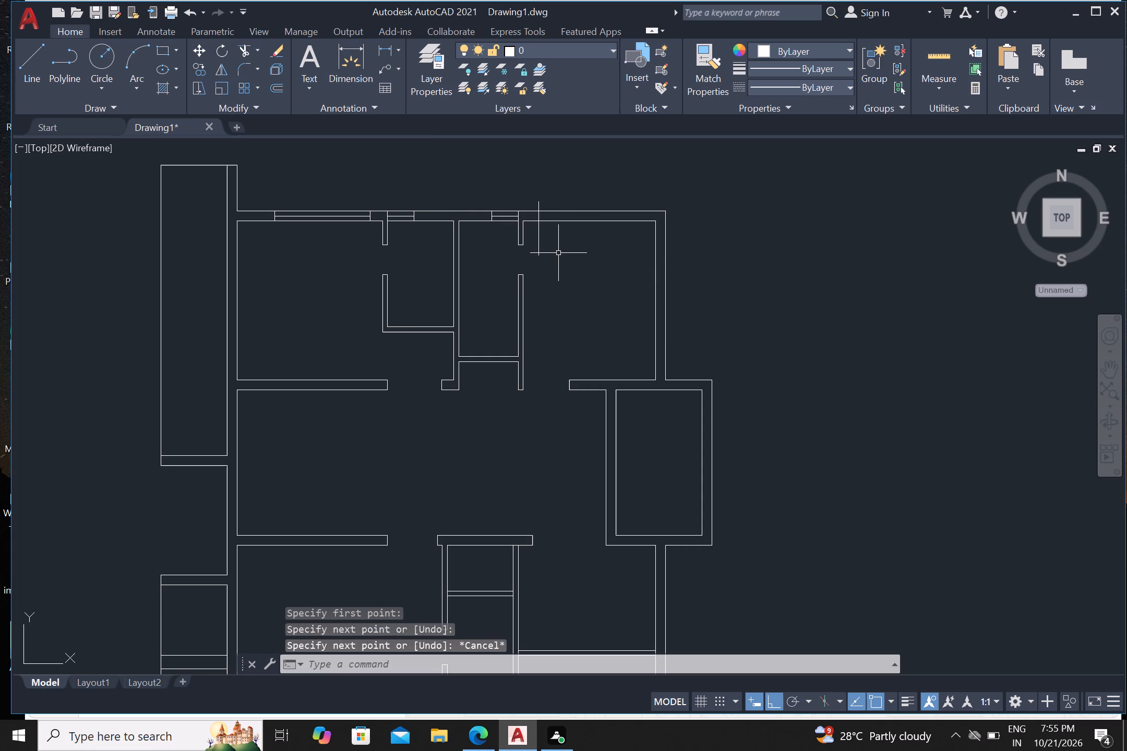
Offset the top-right room's vertical window line 4' to the right.
key(o)
key(Return)
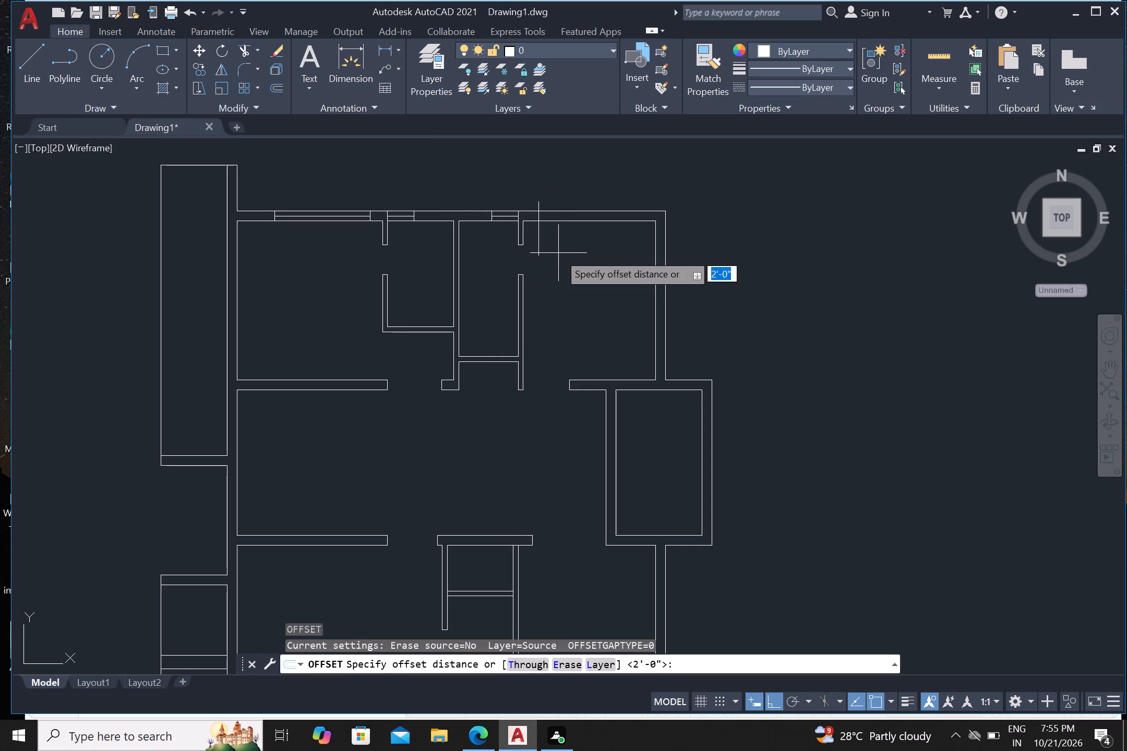
key(4)
key(apostrophe)
key(Return)
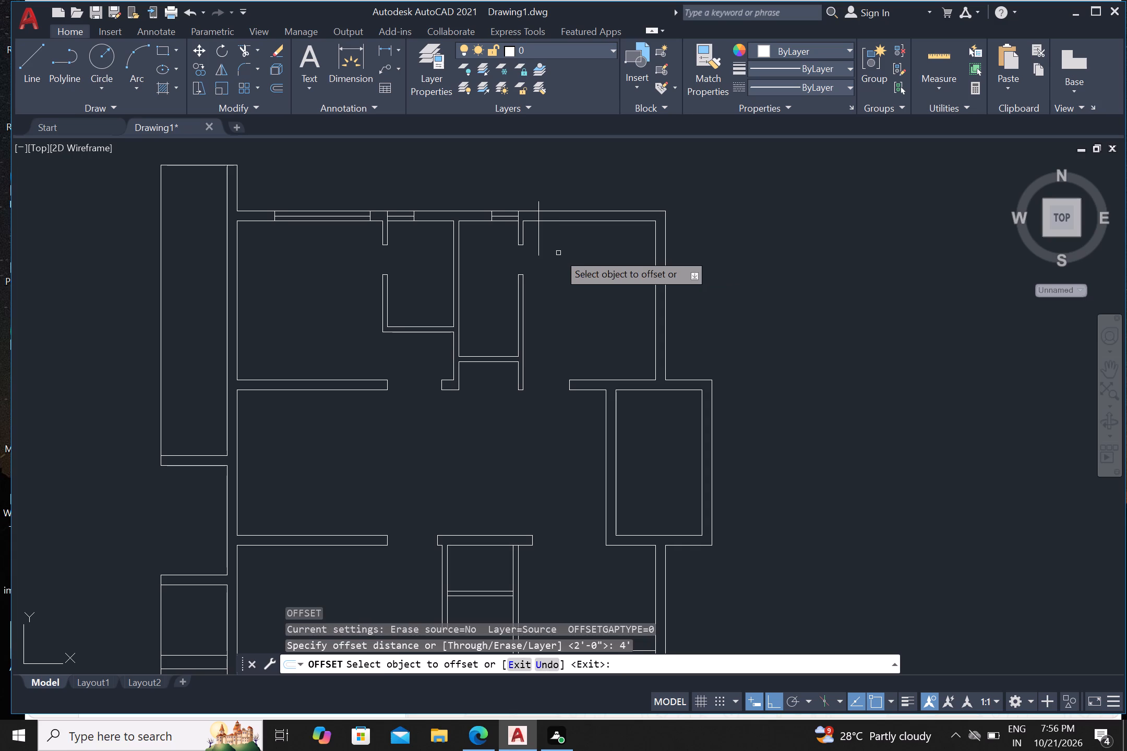
drag(540, 244, 546, 247)
click(625, 264)
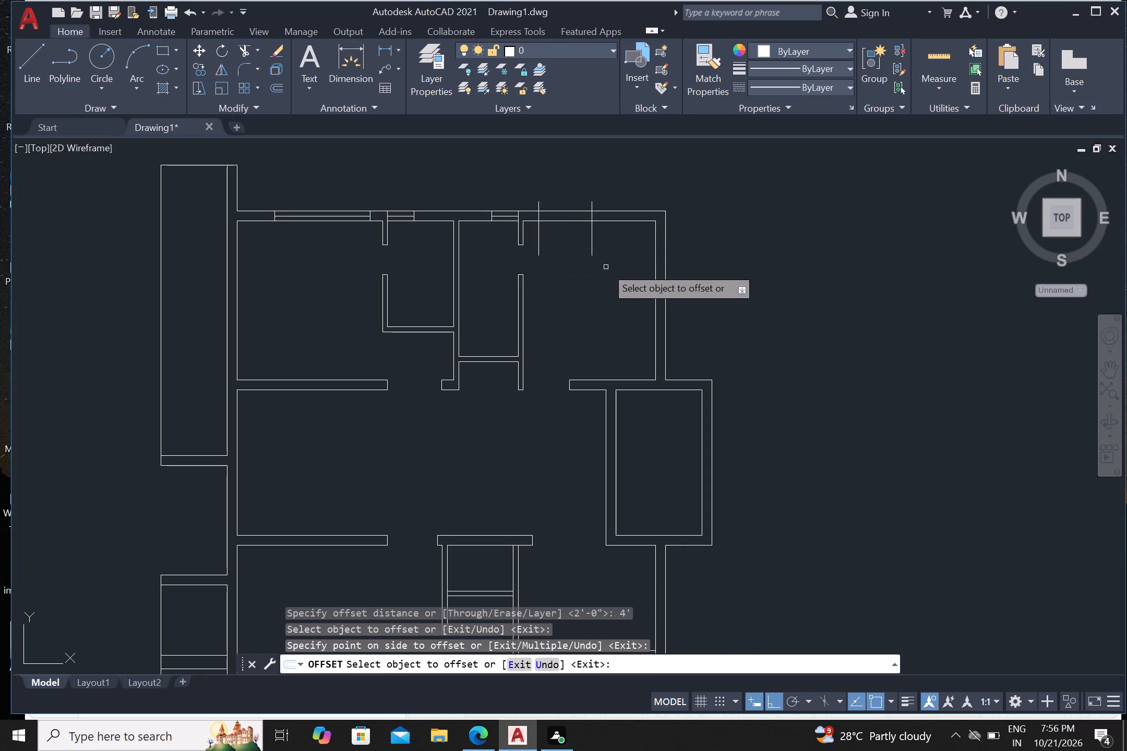
key(Escape)
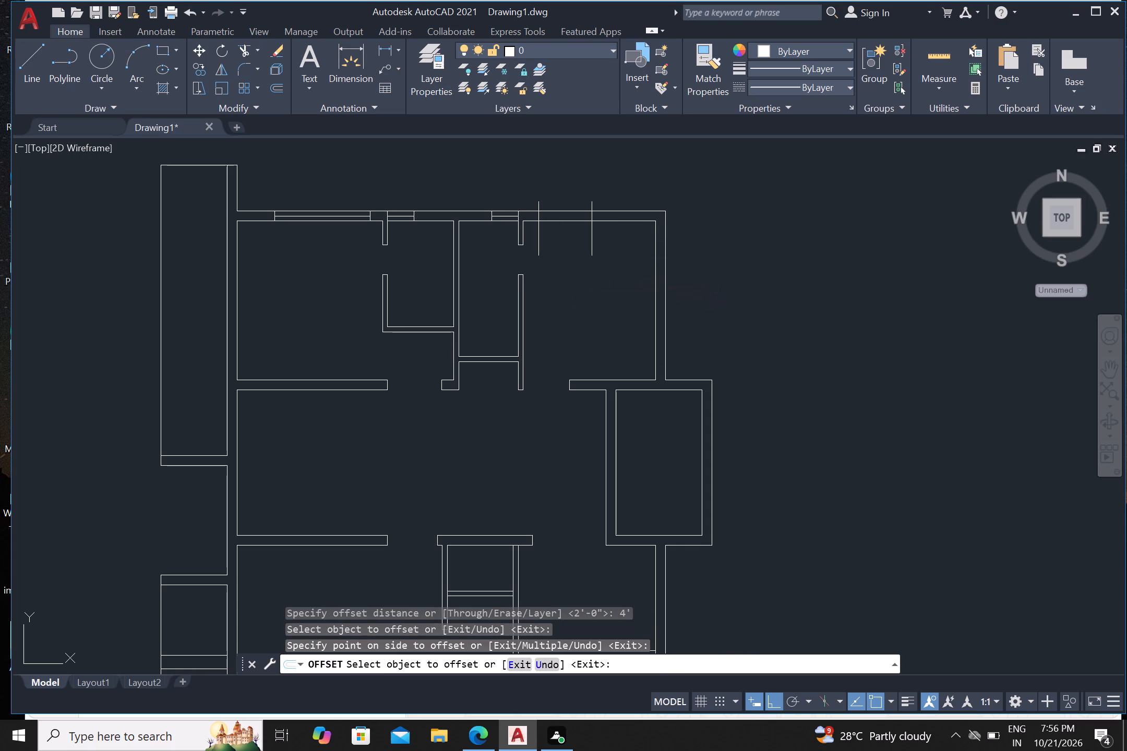
Trim the parts of both top-right room window lines that extend below and above the top exterior wall.
text(tr)
key(Return)
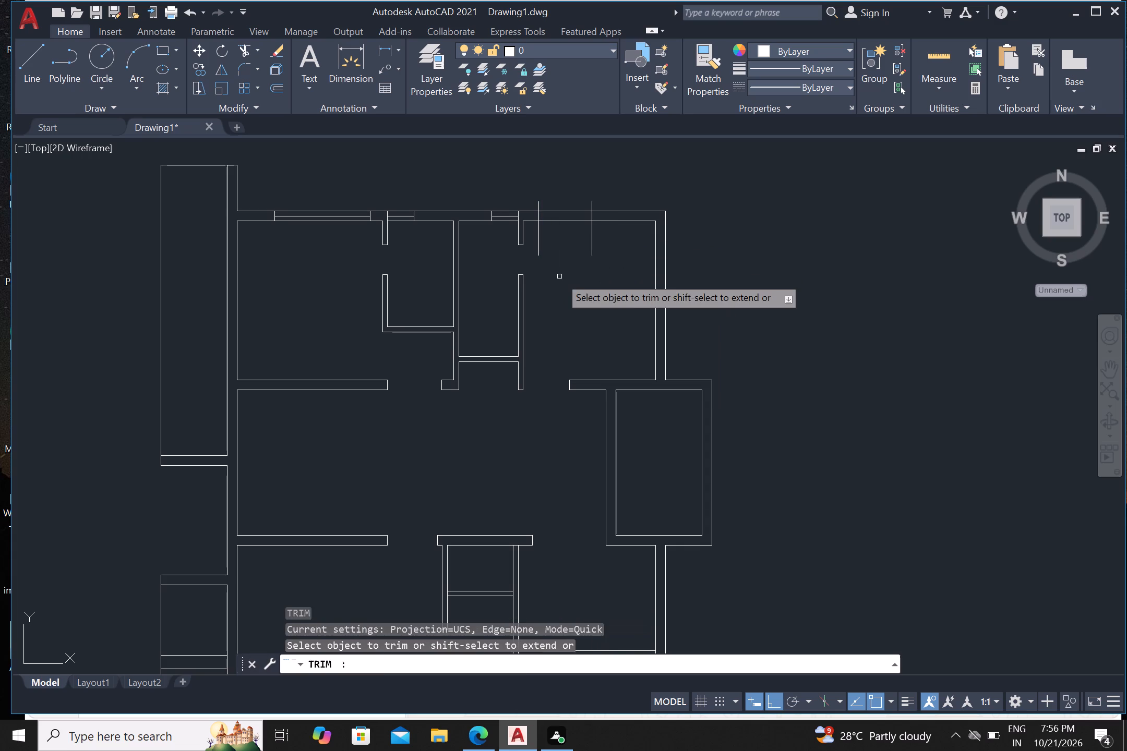
click(537, 236)
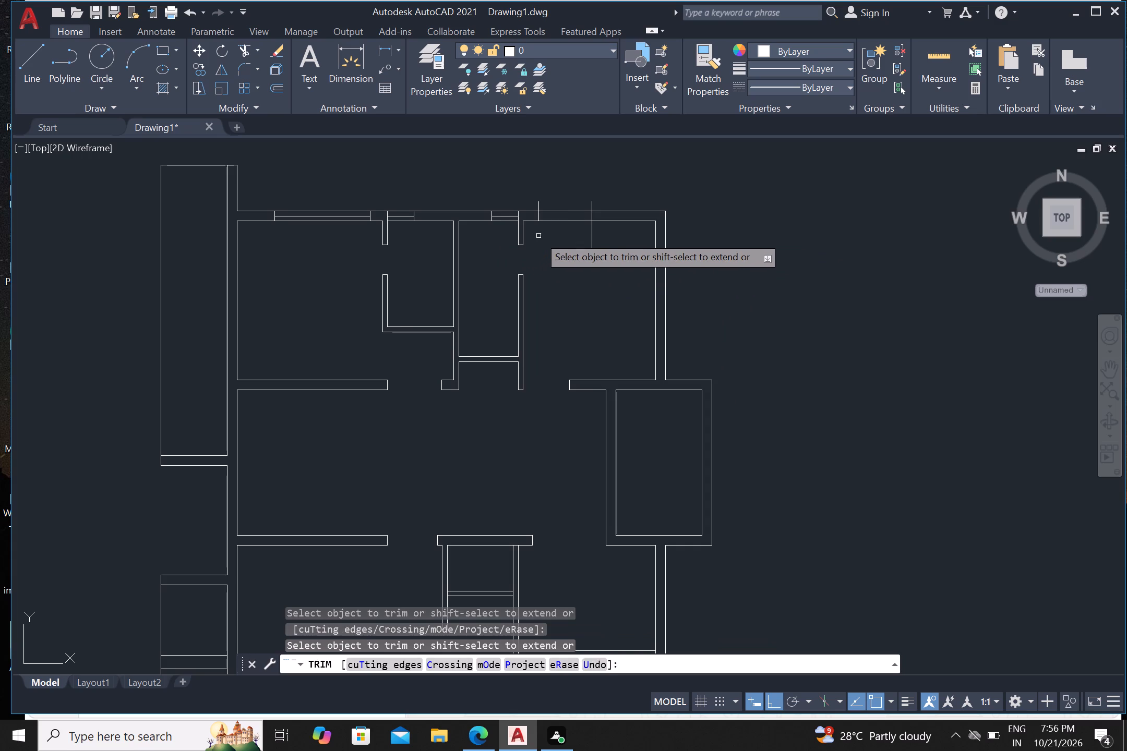
click(597, 241)
click(591, 240)
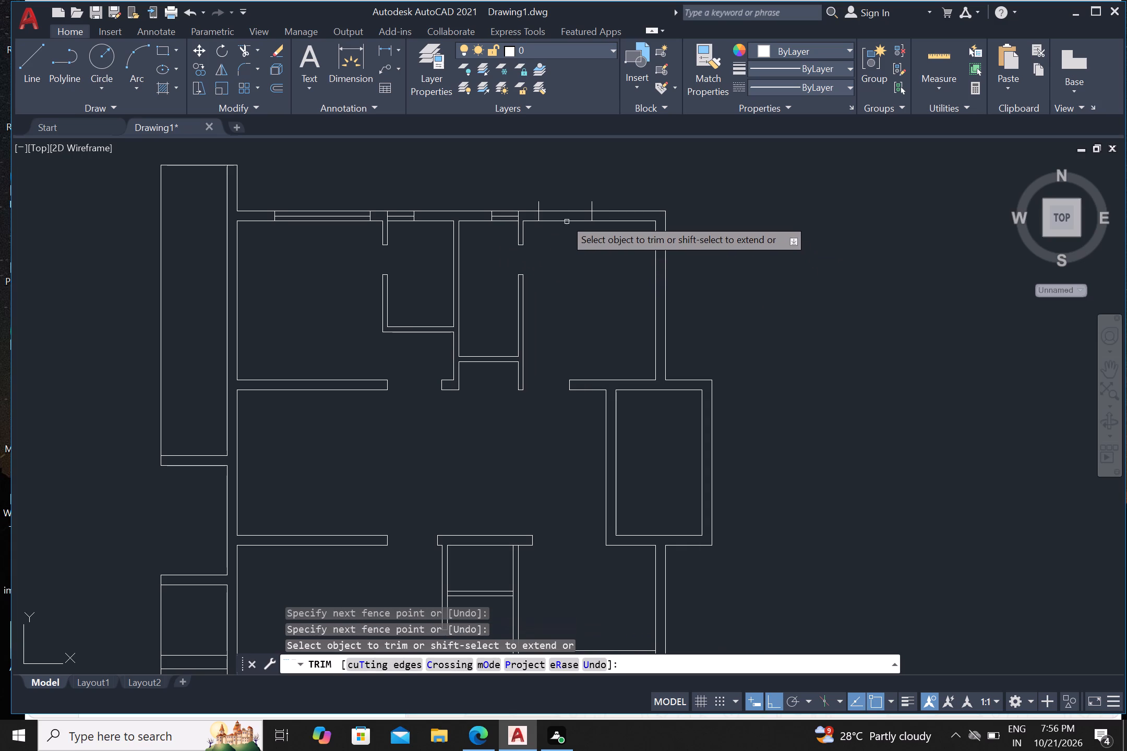
scroll(558, 189, up, 2)
drag(493, 230, 499, 229)
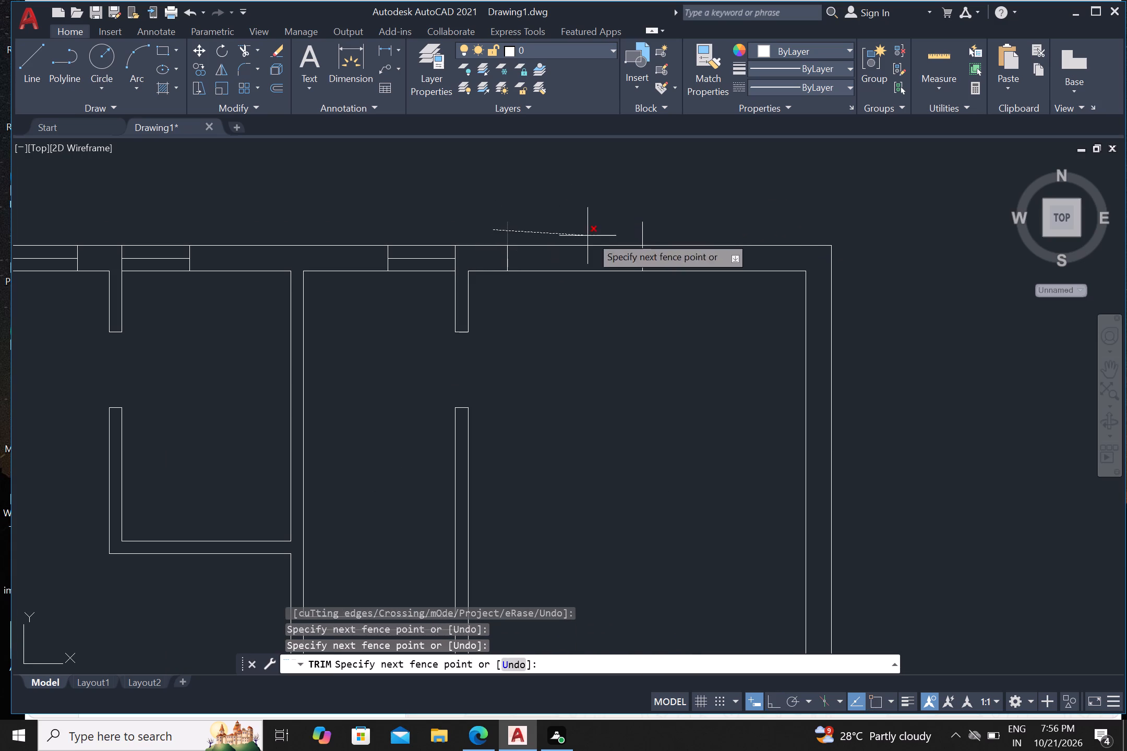
click(670, 231)
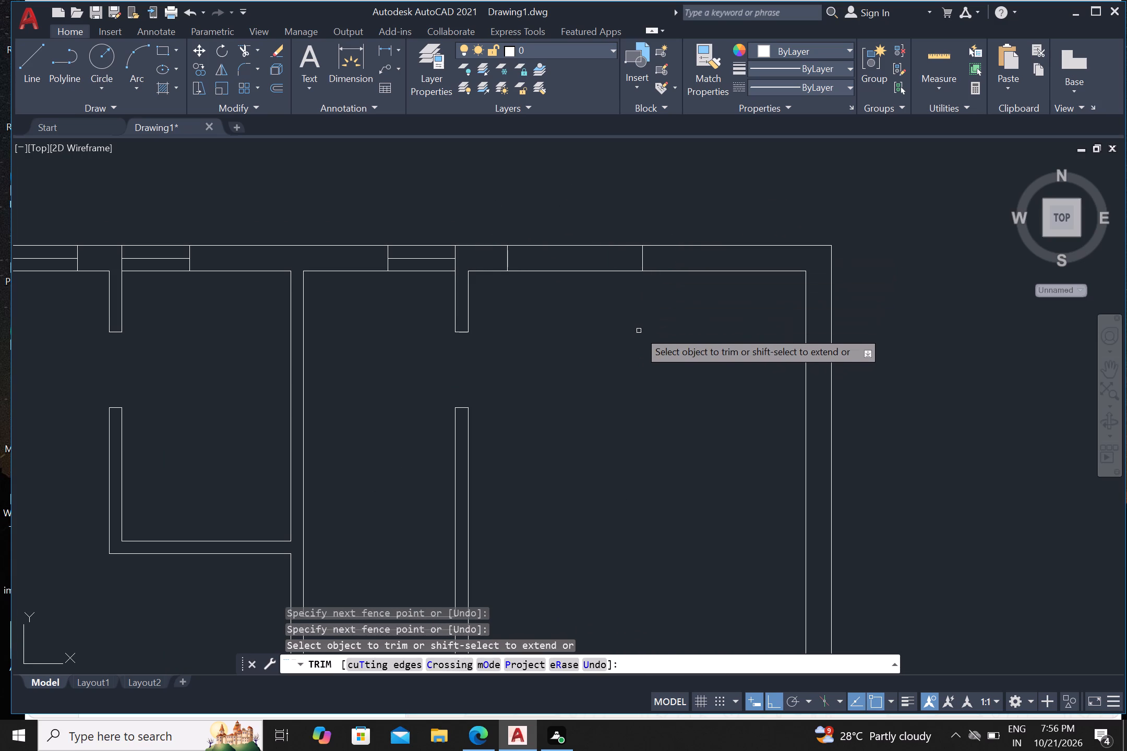
key(Escape)
Draw a horizontal line joining the midpoints of the top-right room's two window side lines.
key(l)
key(Return)
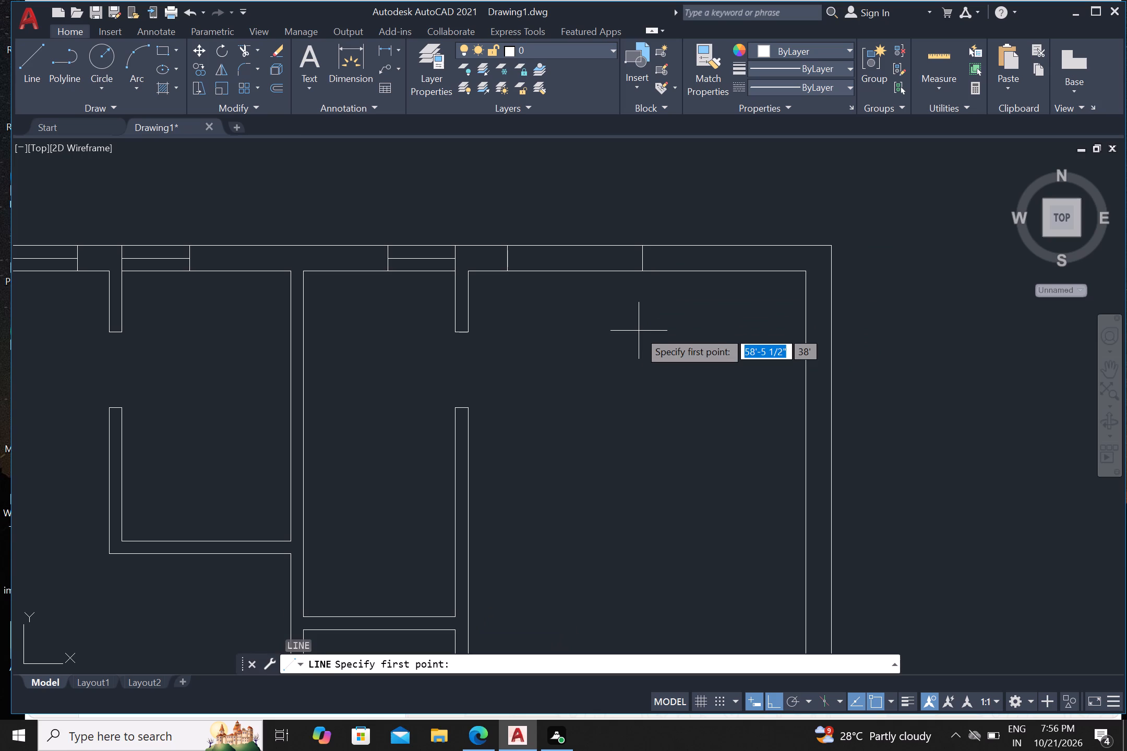
click(511, 260)
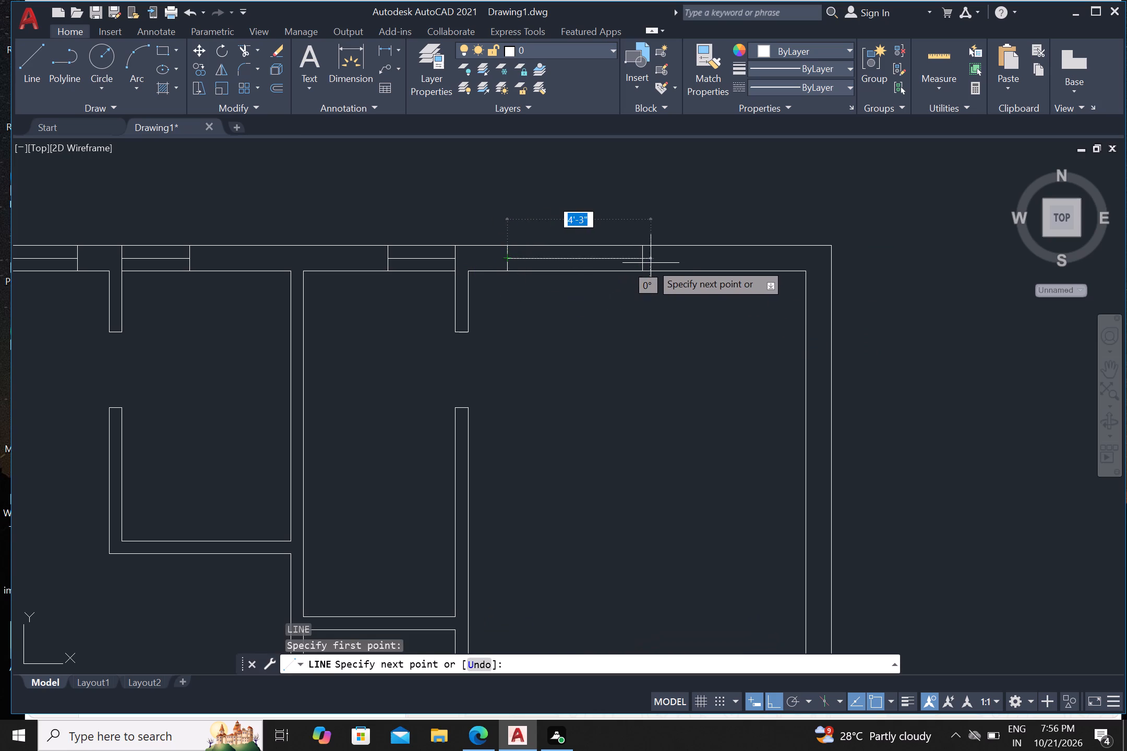
click(644, 260)
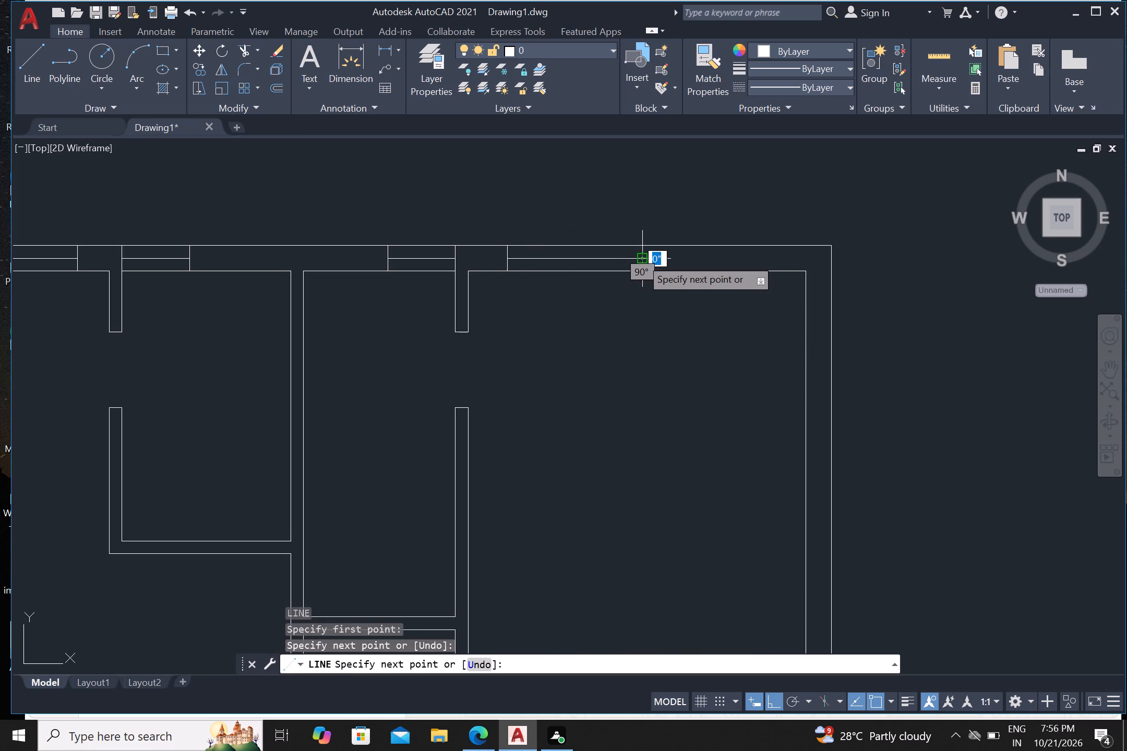
key(Escape)
Draw a horizontal line across the right exterior wall of the top-right room, in the lower part of that wall.
scroll(639, 346, down, 2)
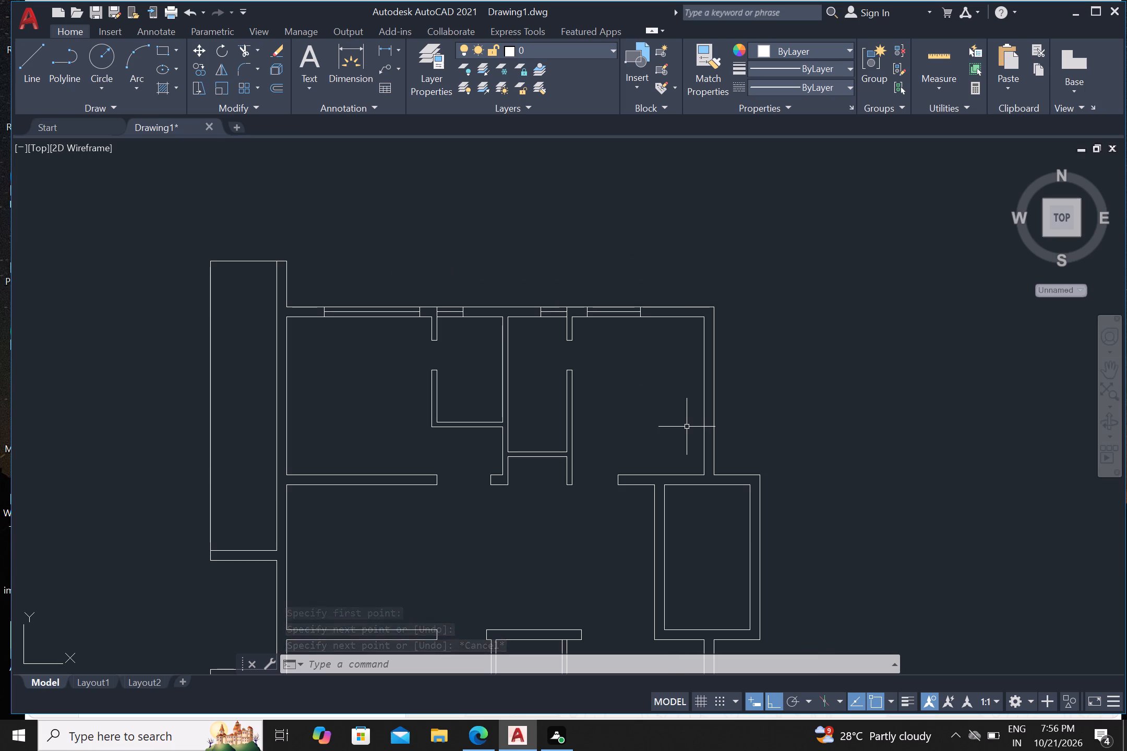
scroll(712, 432, up, 1)
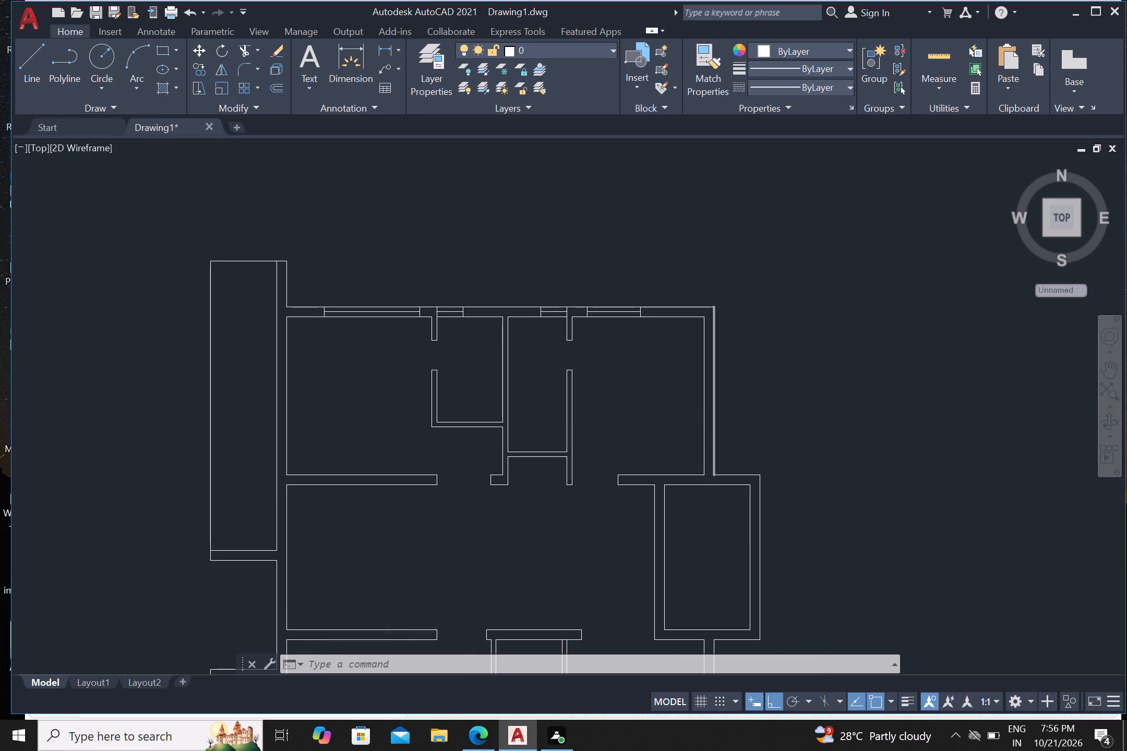
key(Return)
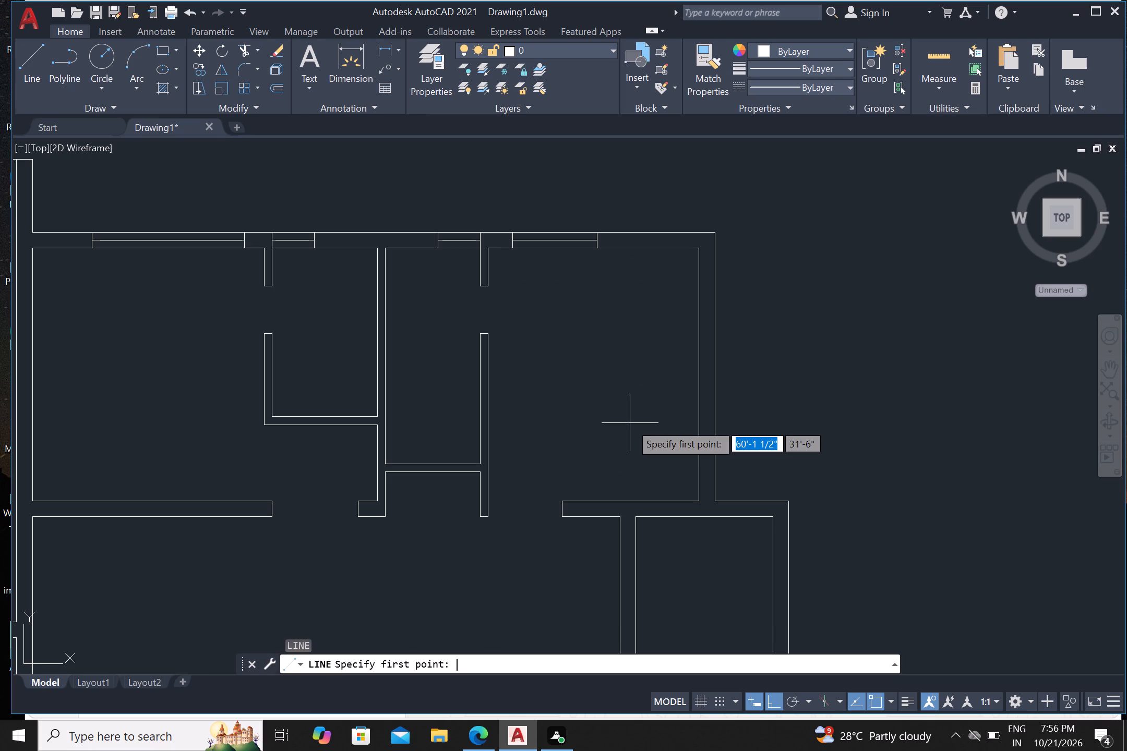
click(677, 410)
click(787, 416)
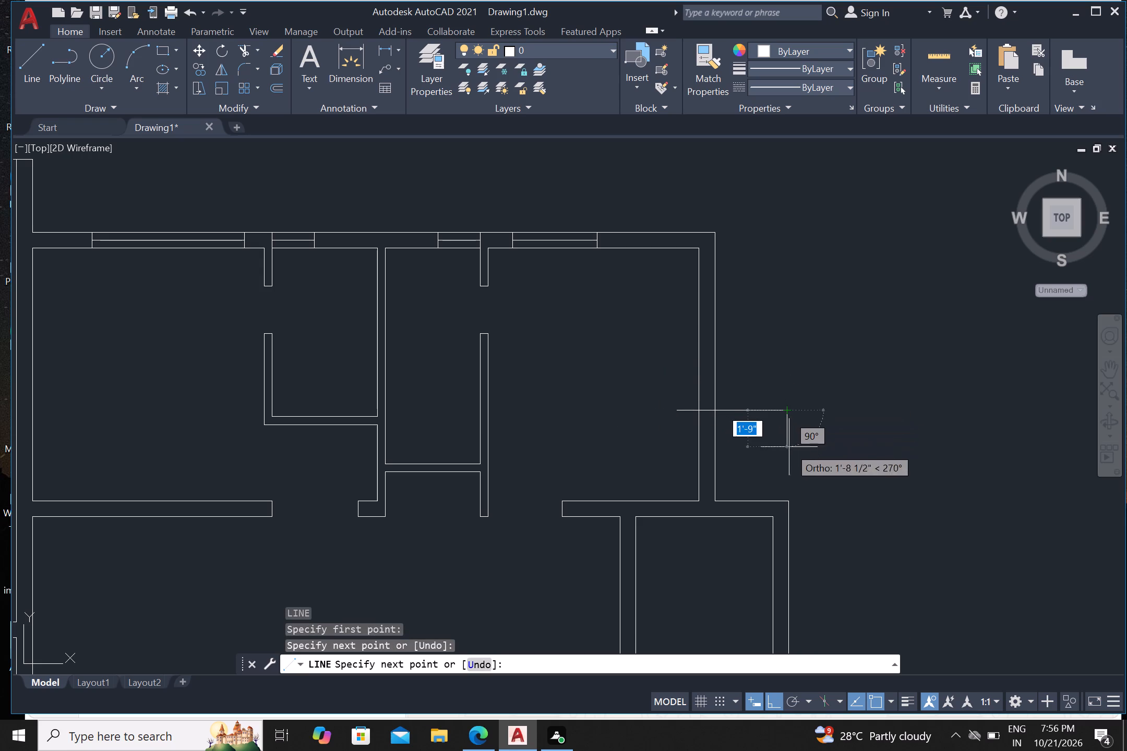
key(Escape)
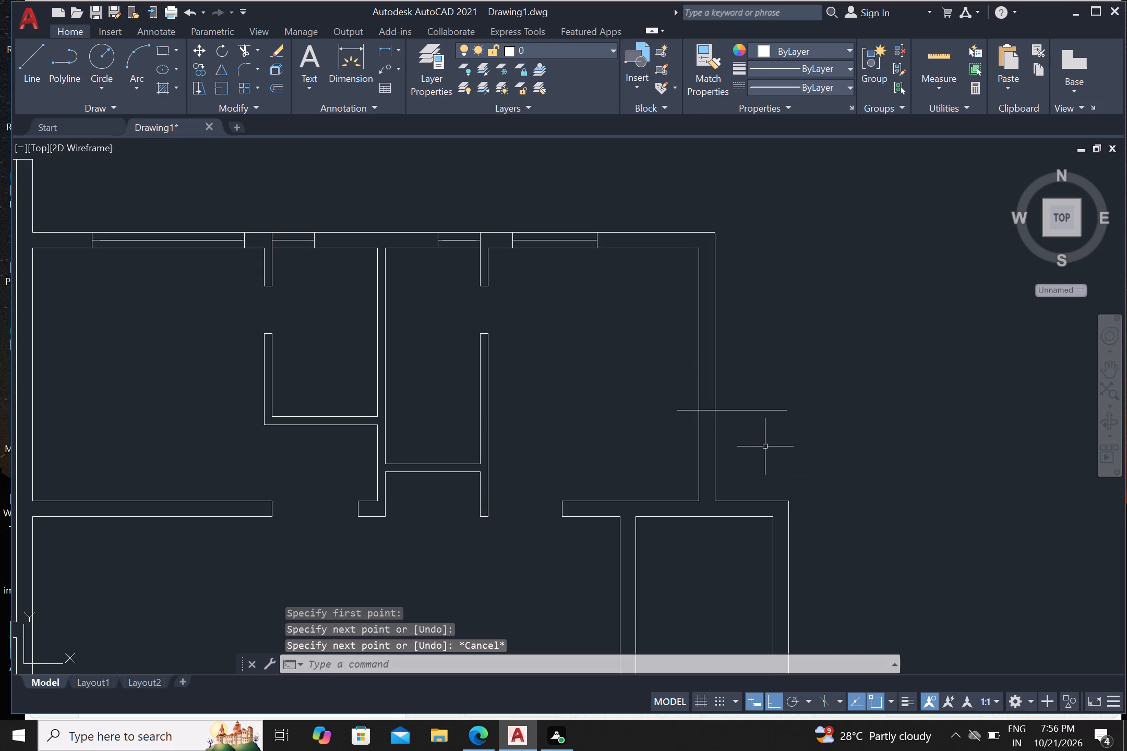
Offset the horizontal window line on the top-right room's right exterior wall 2' downward.
key(o)
key(Return)
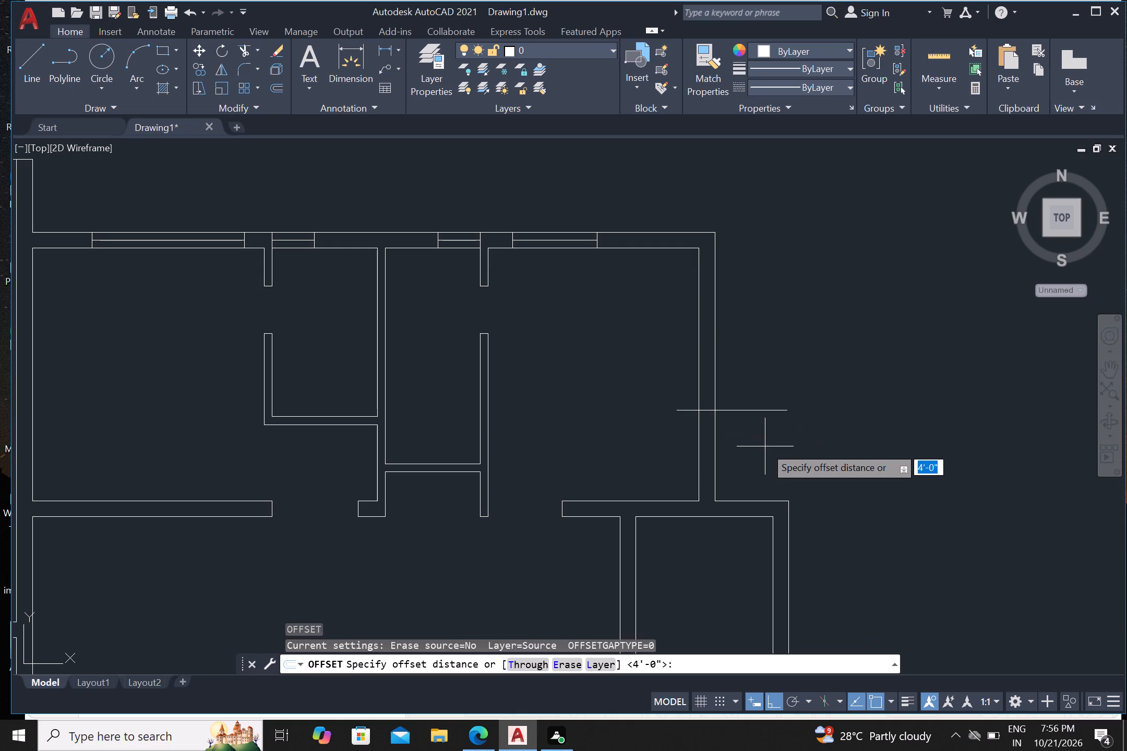
key(3)
key(BackSpace)
key(2)
key(apostrophe)
key(Return)
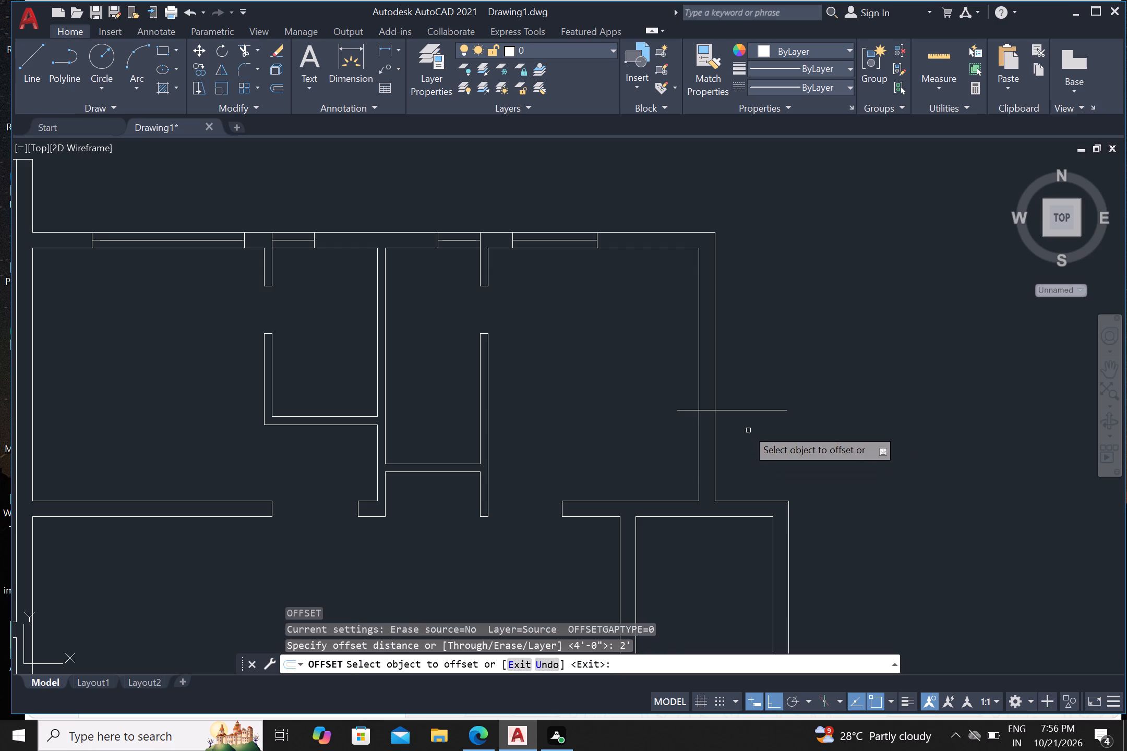
drag(738, 410, 729, 454)
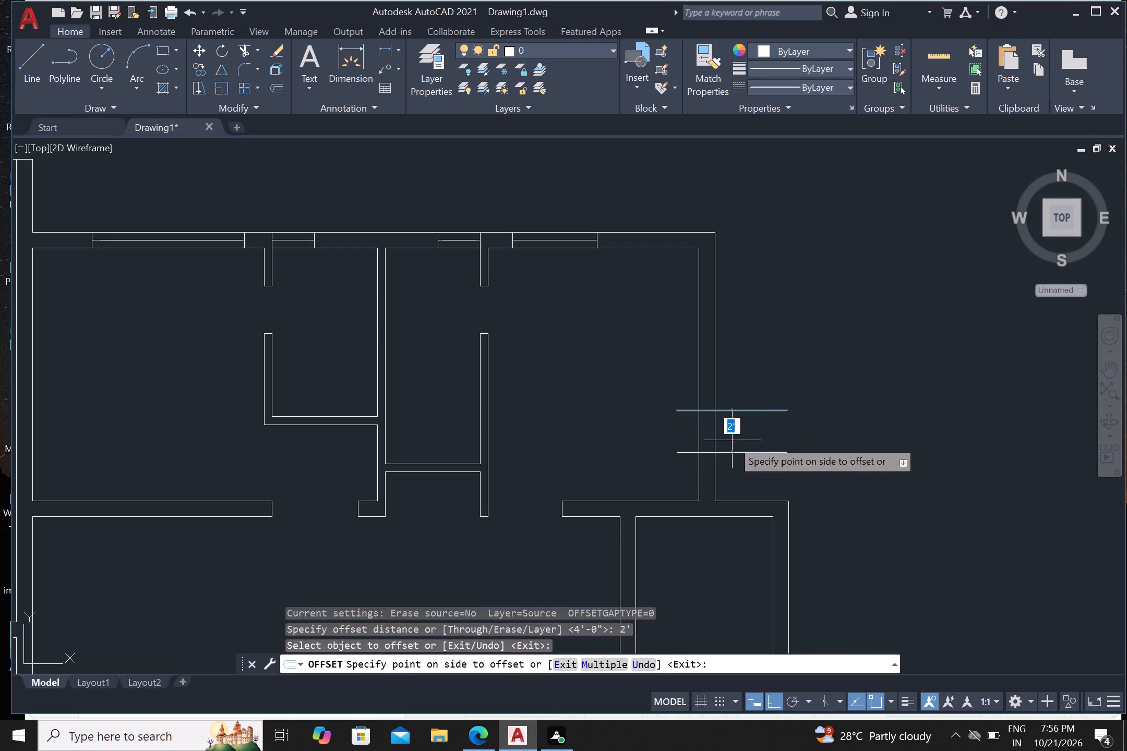
drag(733, 468, 738, 467)
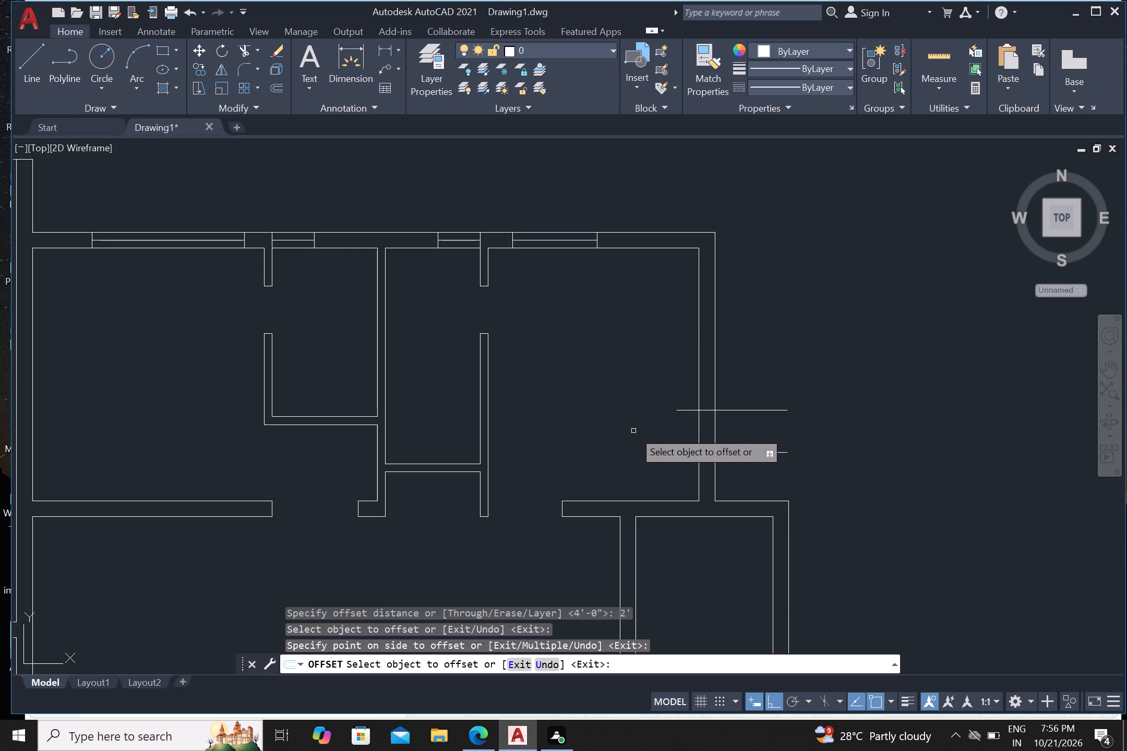
key(Escape)
Trim the parts of both horizontal window lines that extend inside and outside the top-right room's right exterior wall.
text(tr)
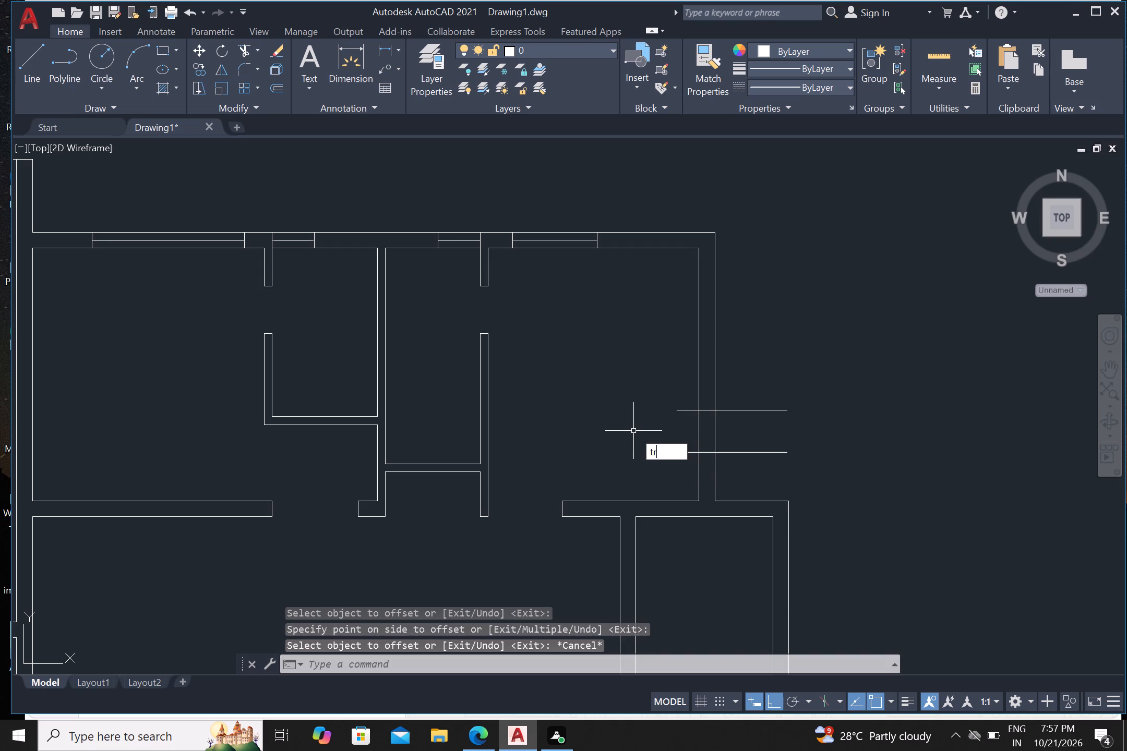
key(Return)
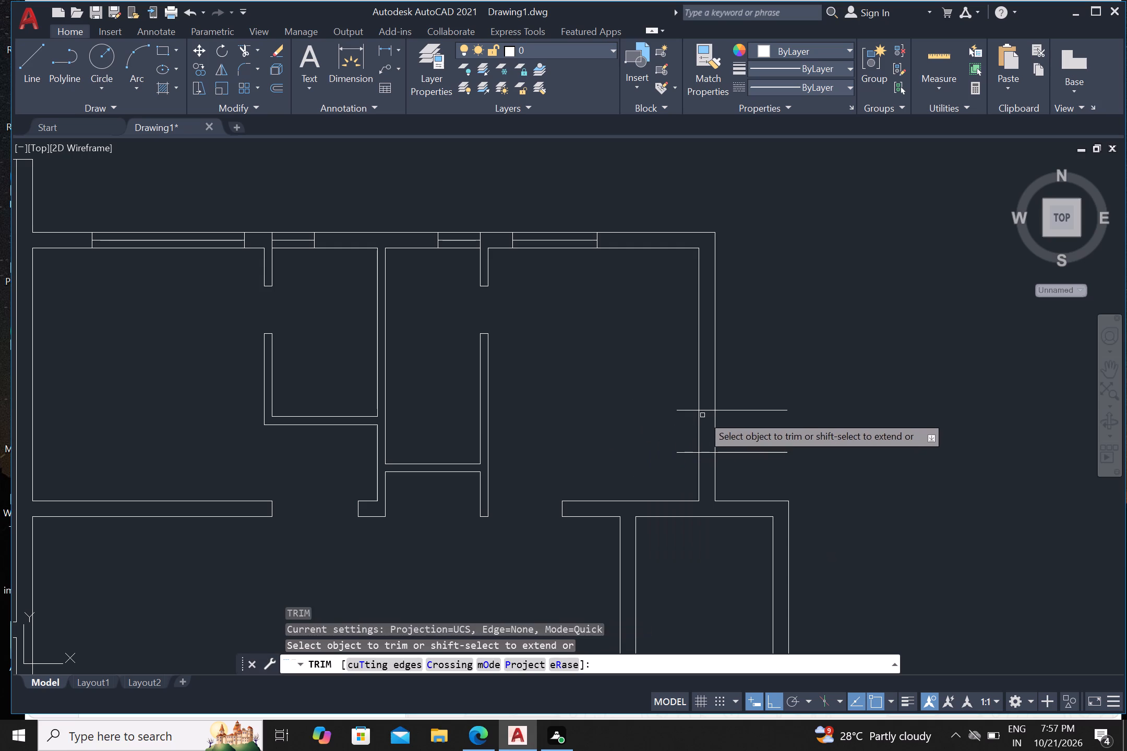
click(690, 401)
click(693, 464)
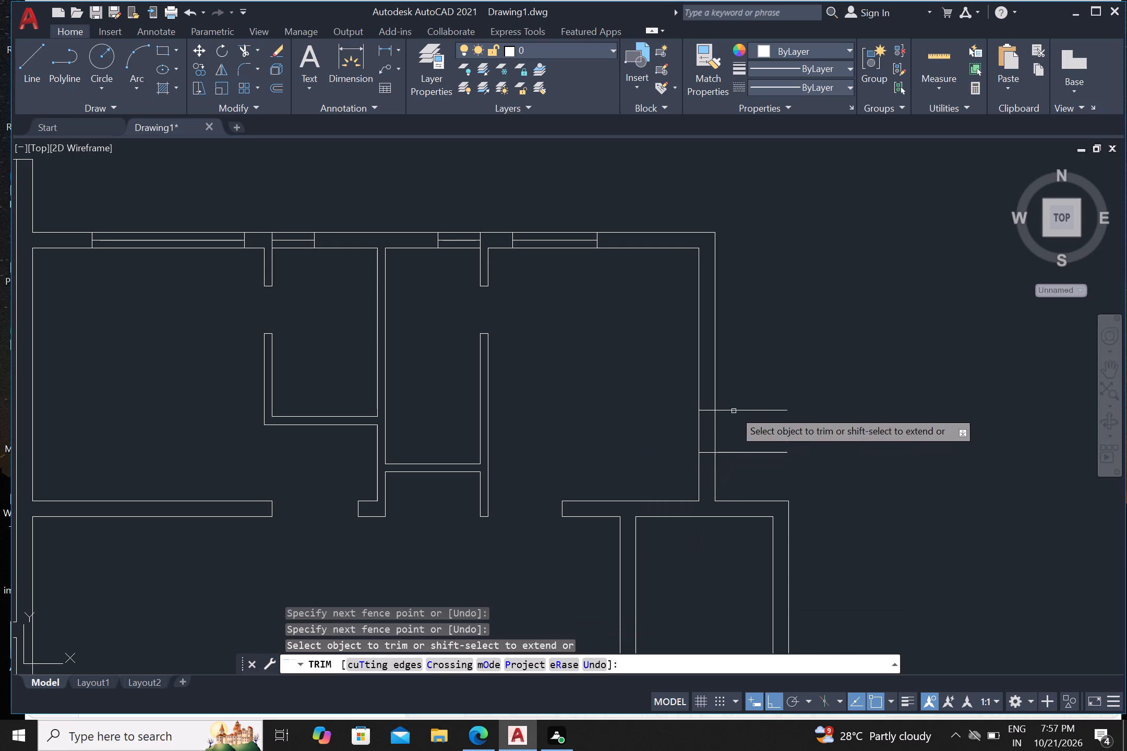
click(738, 396)
click(744, 461)
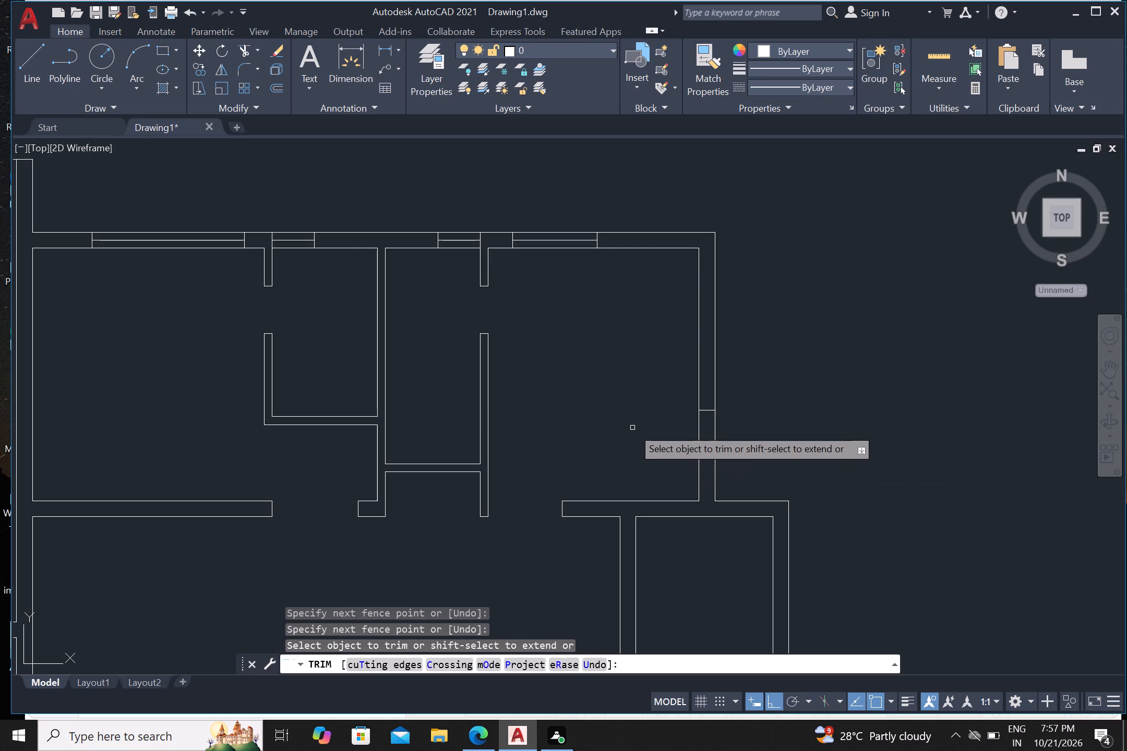
key(Escape)
Draw a vertical line joining the midpoints of the two horizontal window lines in the right exterior wall.
key(l)
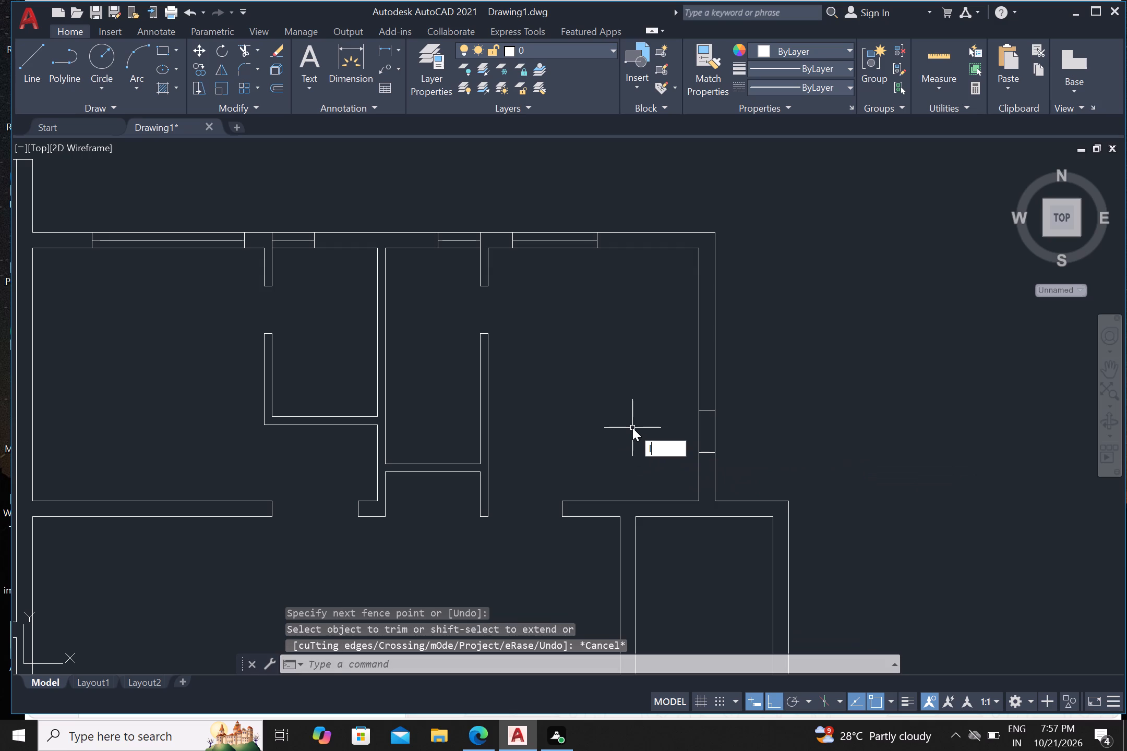
key(Return)
scroll(749, 437, up, 2)
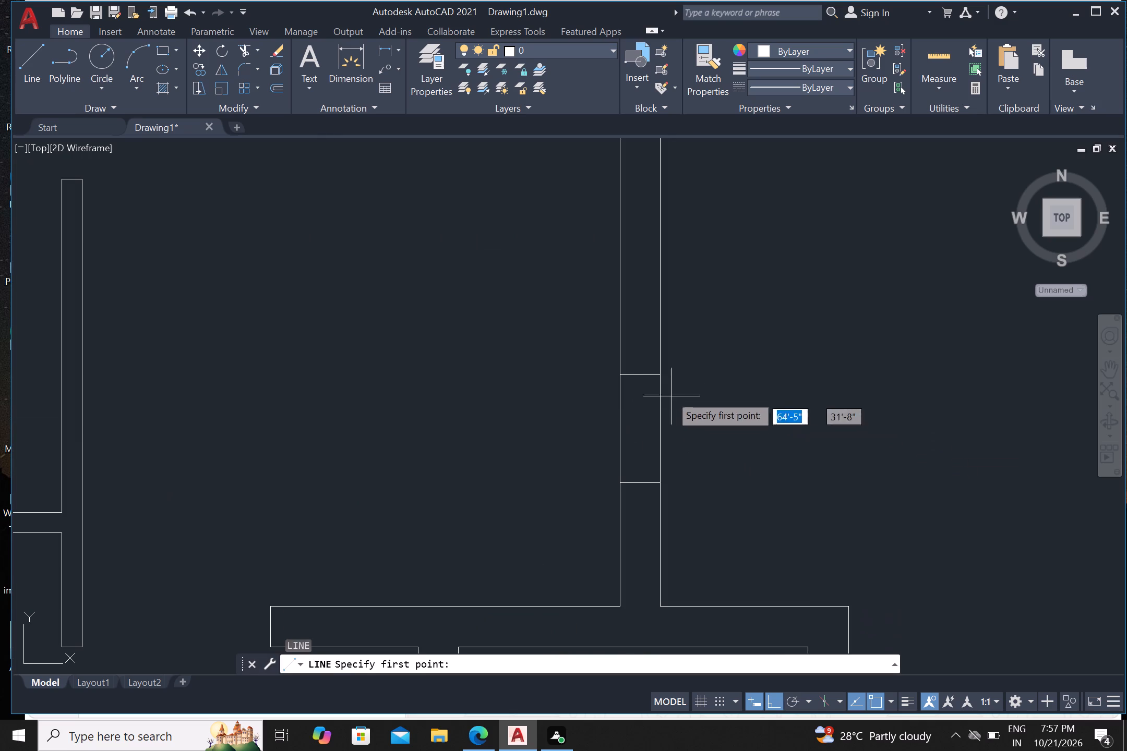
drag(636, 378, 635, 396)
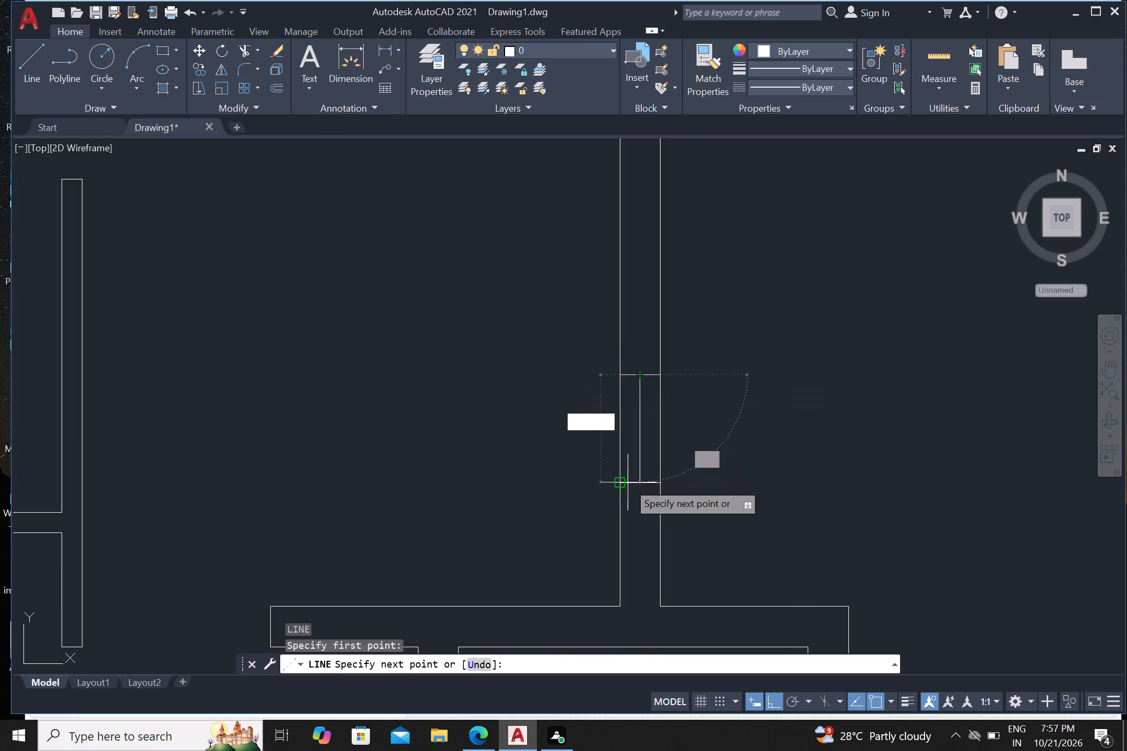
click(643, 477)
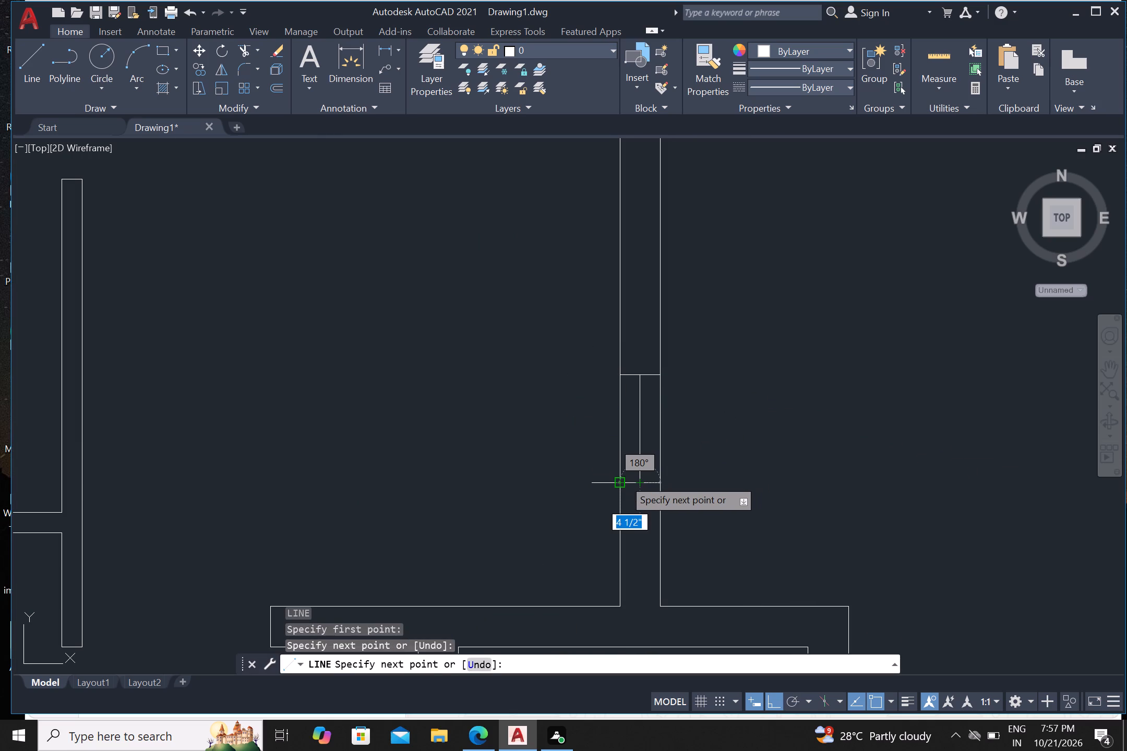
key(Escape)
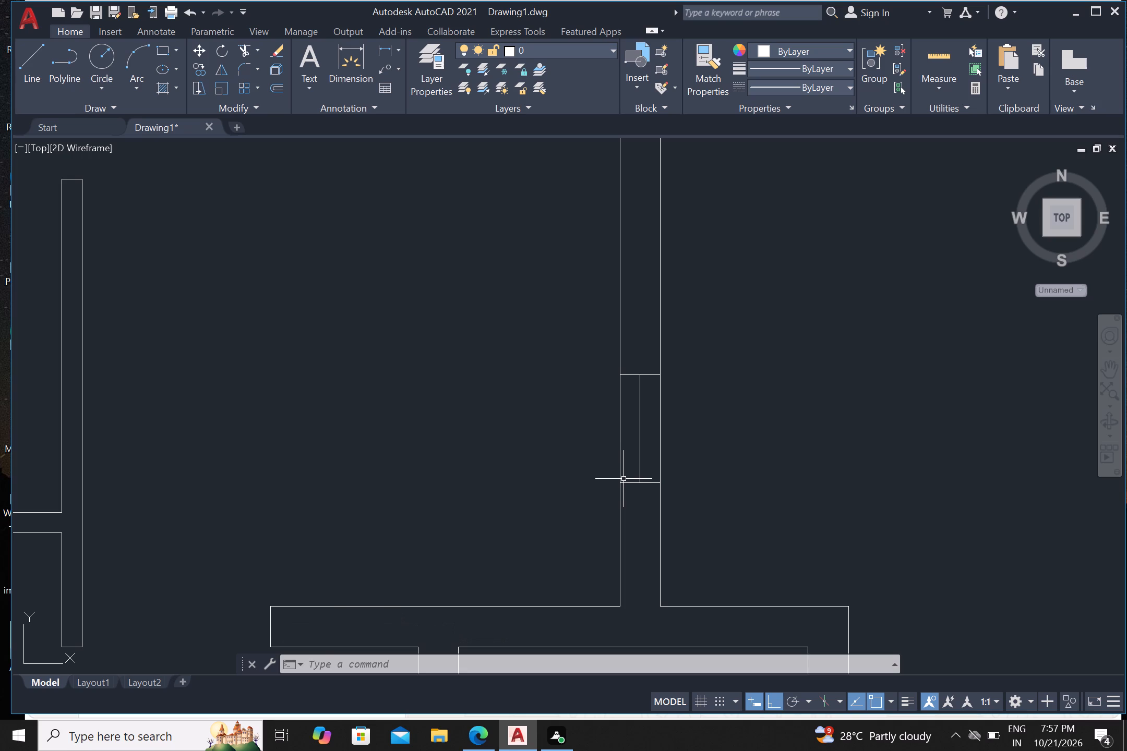
Trim the short wall line segment closing the top of the small bottom-middle room's right partition where it meets the horizontal wall.
scroll(800, 464, down, 1)
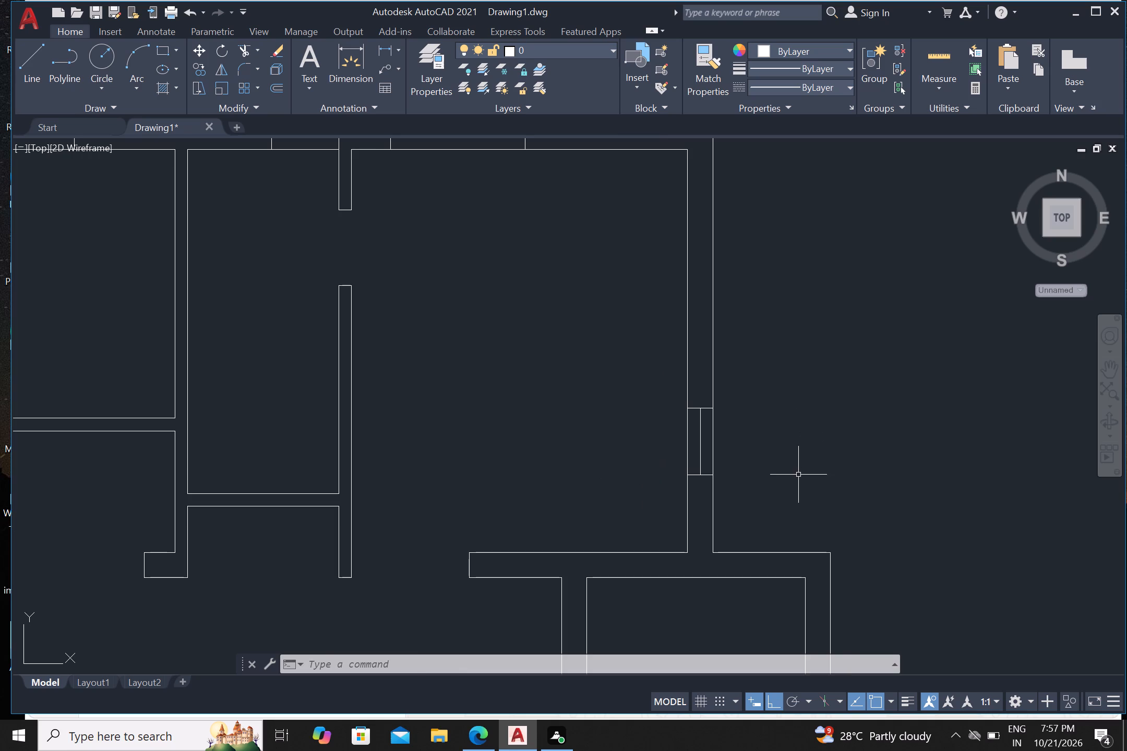
scroll(809, 443, down, 2)
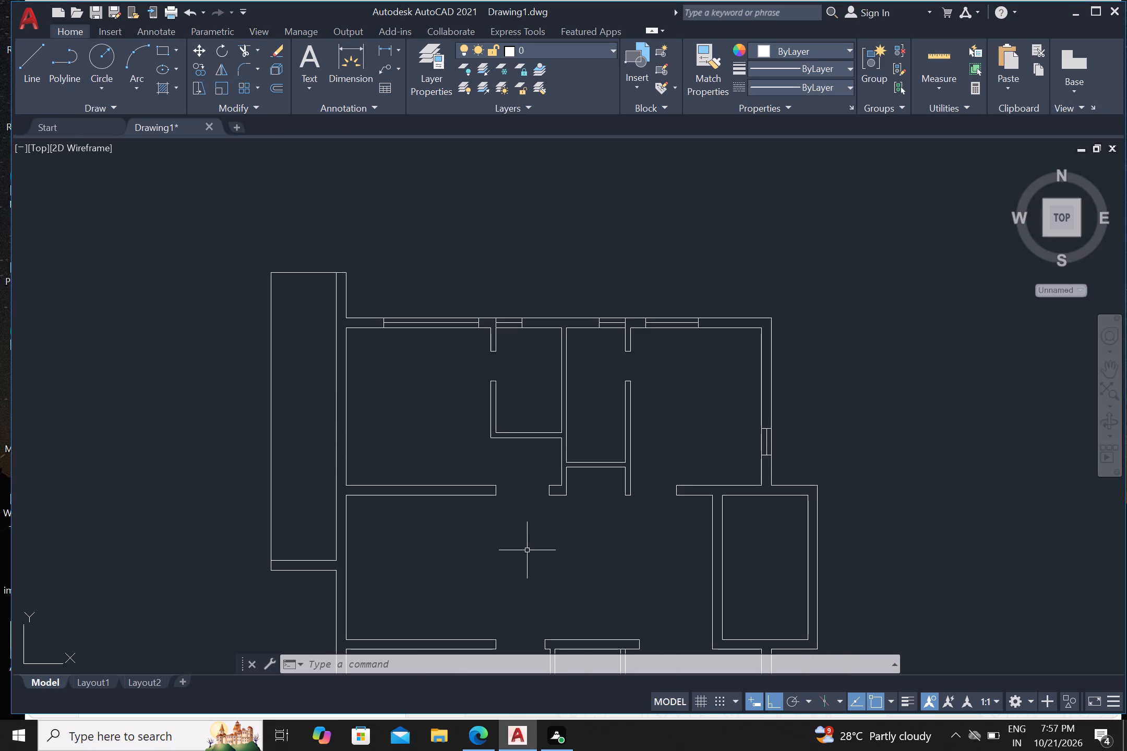
middle_drag(553, 591, 536, 400)
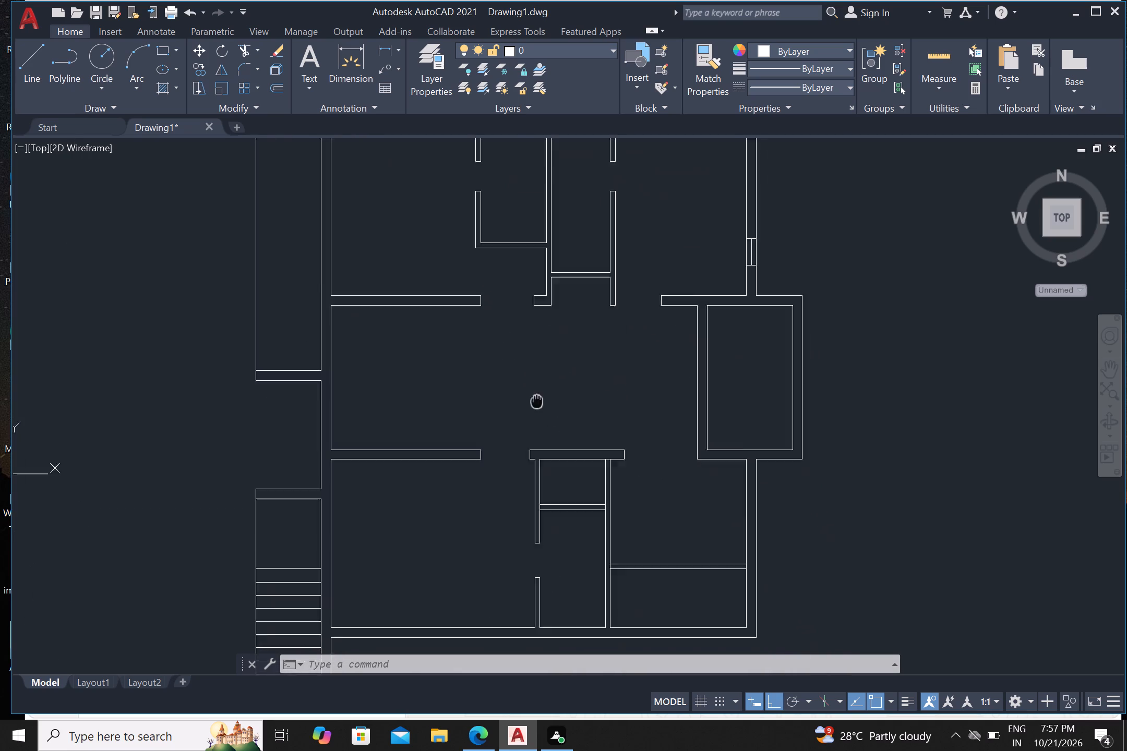
middle_drag(536, 400, 515, 392)
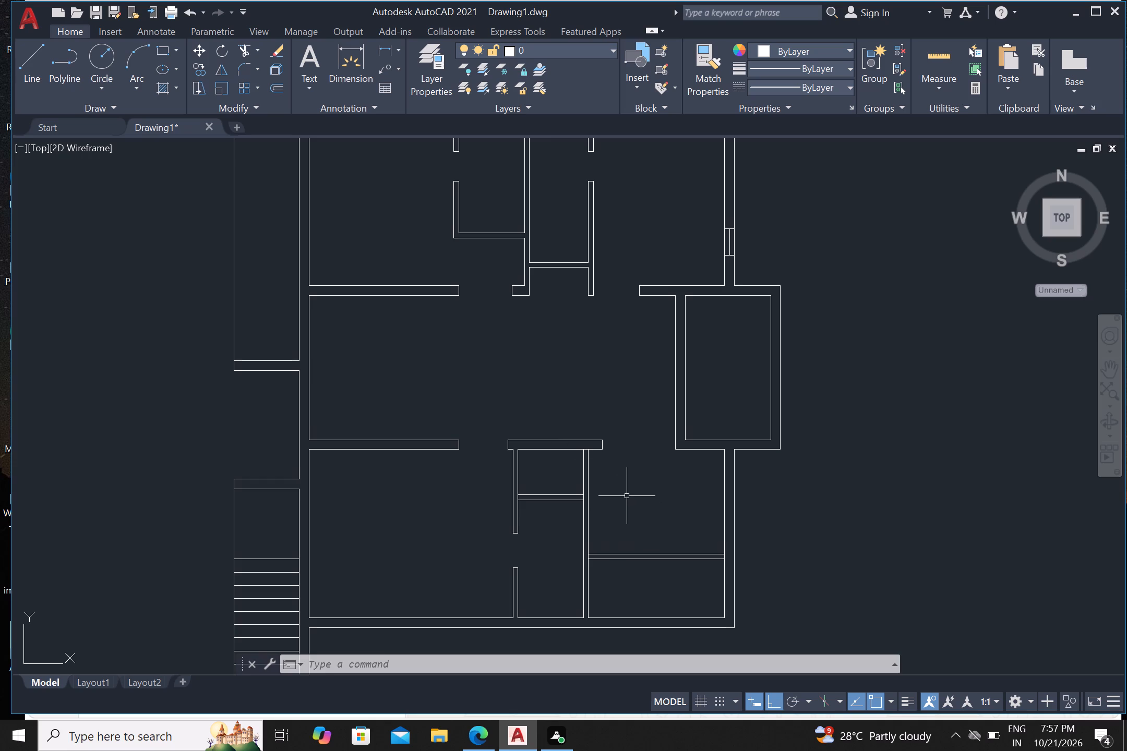
scroll(623, 494, up, 1)
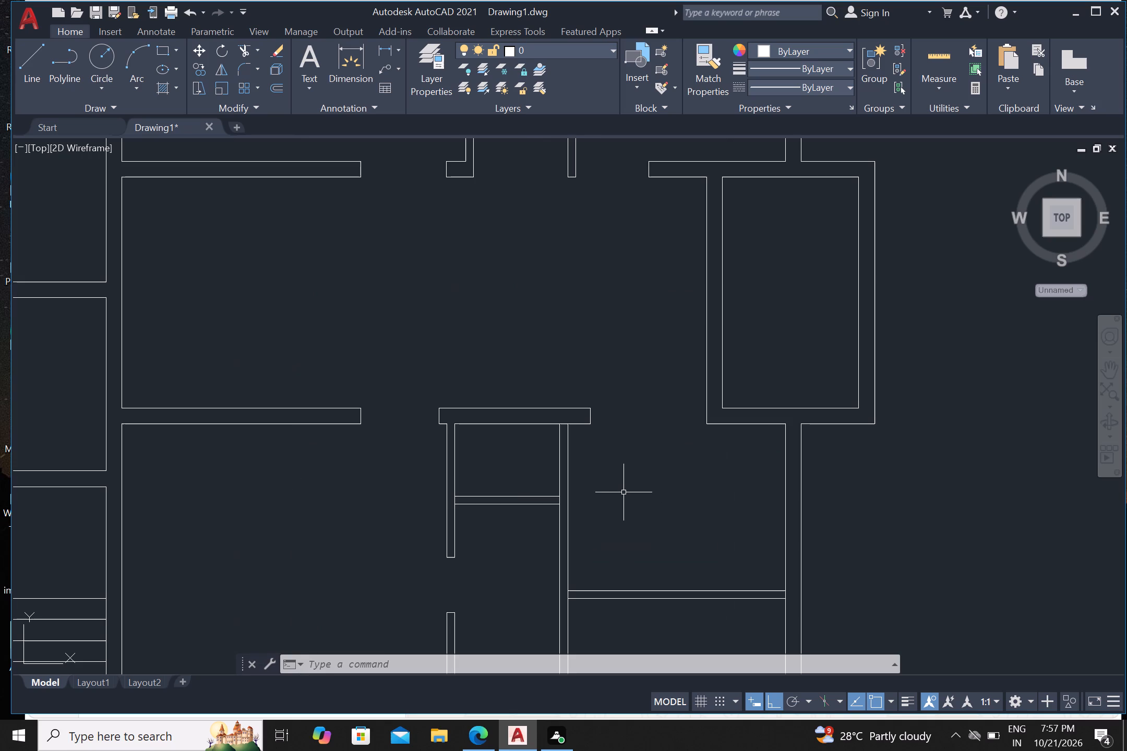
key(Escape)
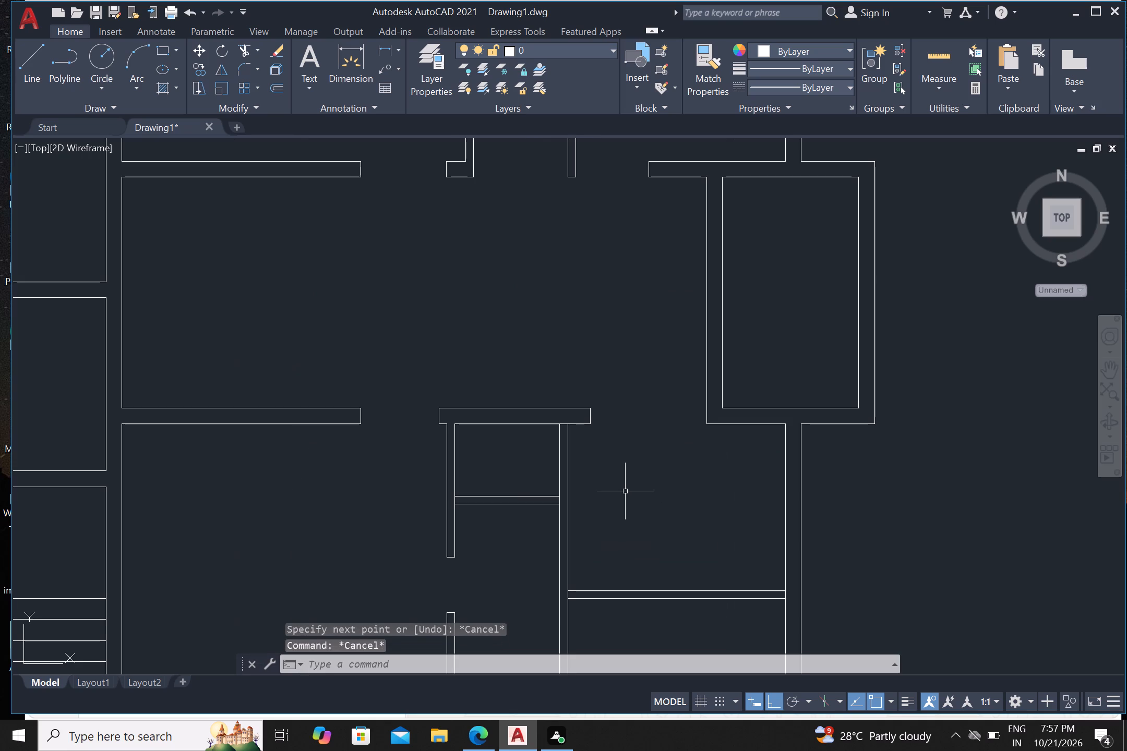
text(tr)
key(Return)
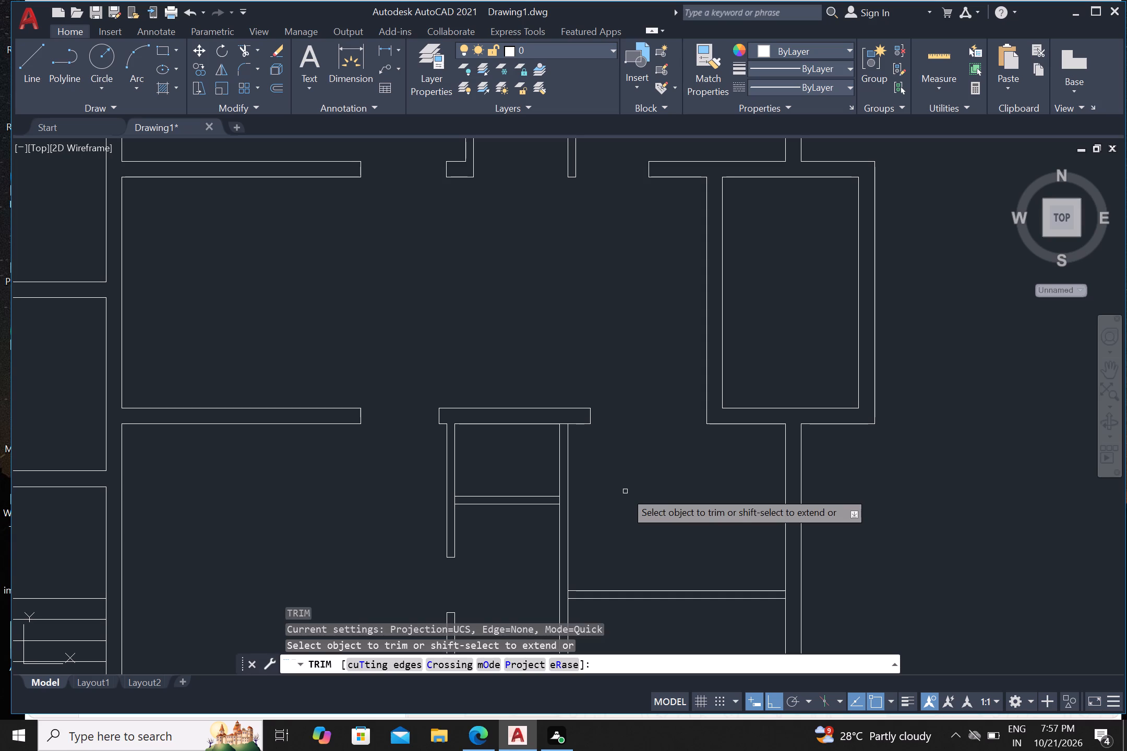
scroll(577, 428, up, 2)
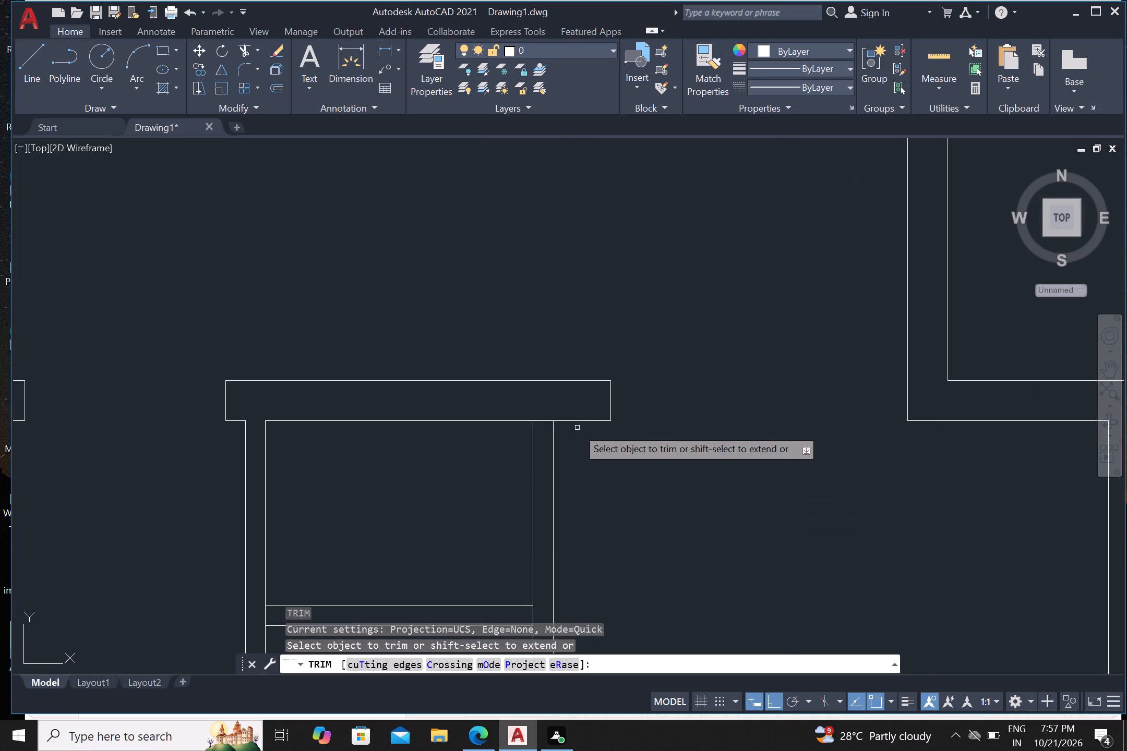
click(544, 407)
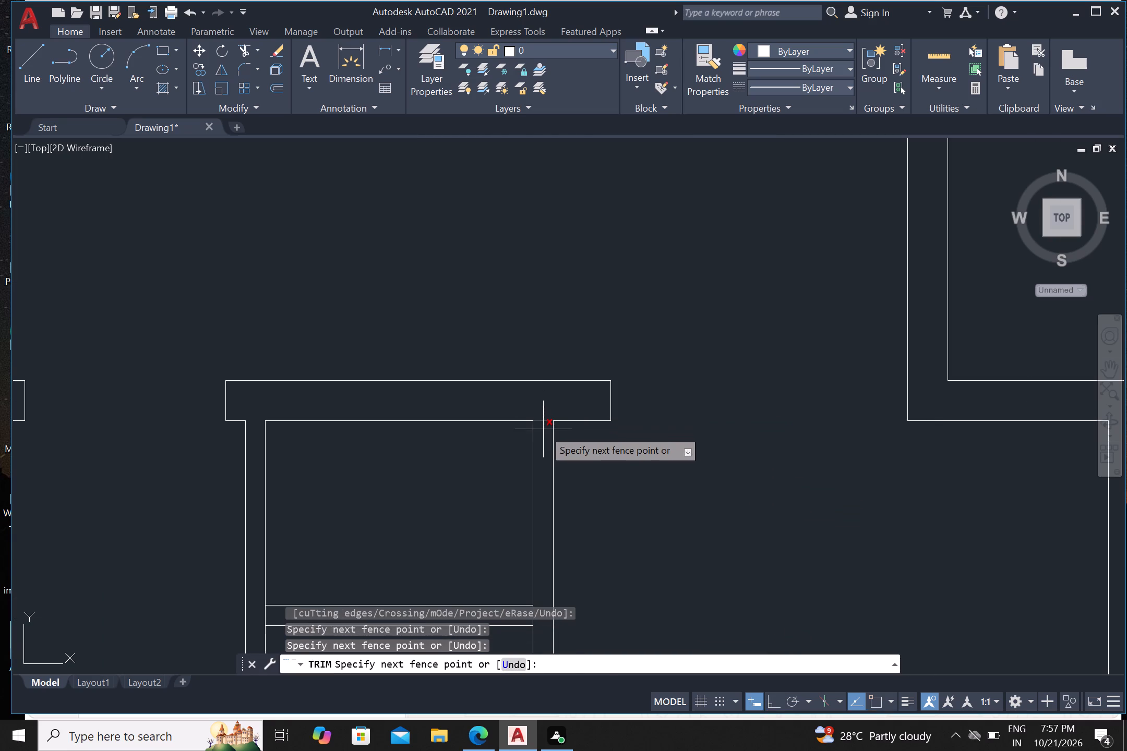
click(543, 429)
scroll(549, 415, down, 3)
scroll(392, 437, down, 1)
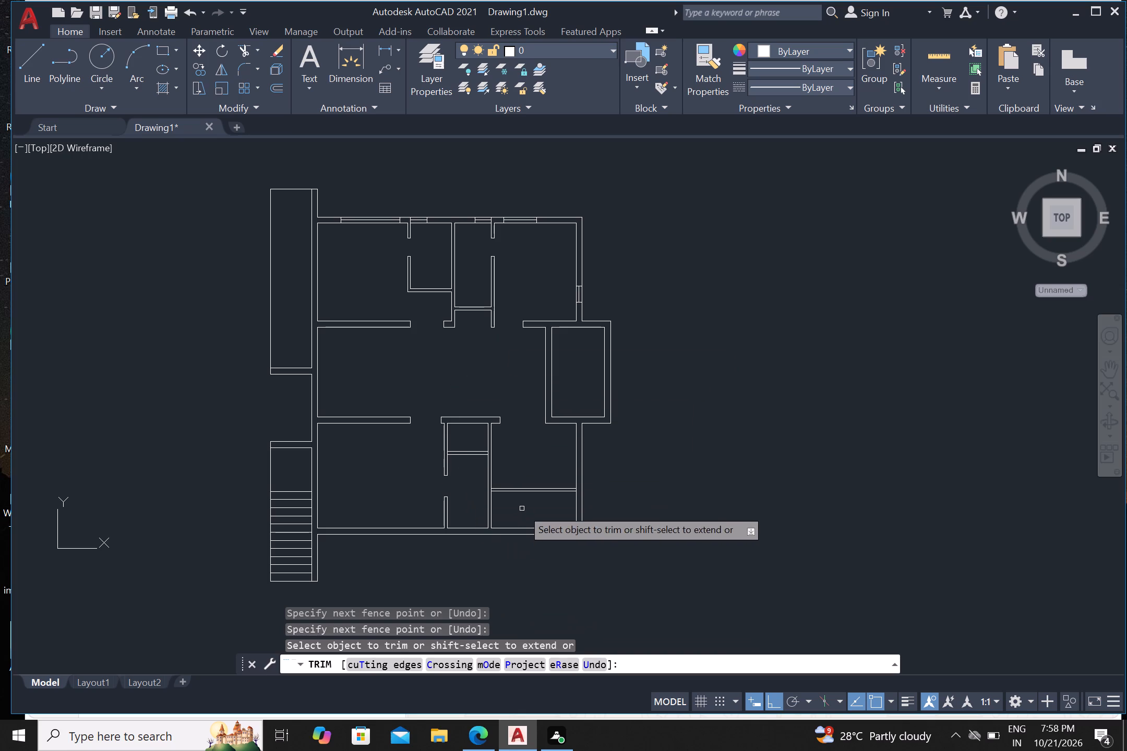
middle_drag(519, 505, 628, 486)
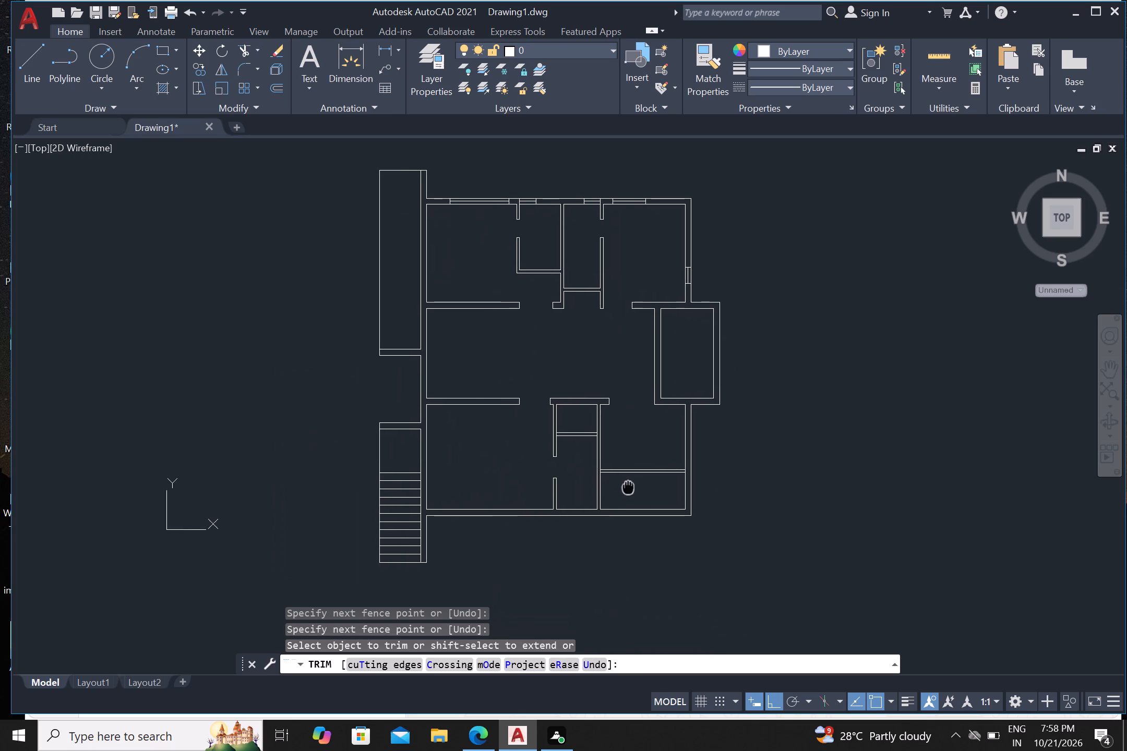
middle_drag(628, 486, 630, 480)
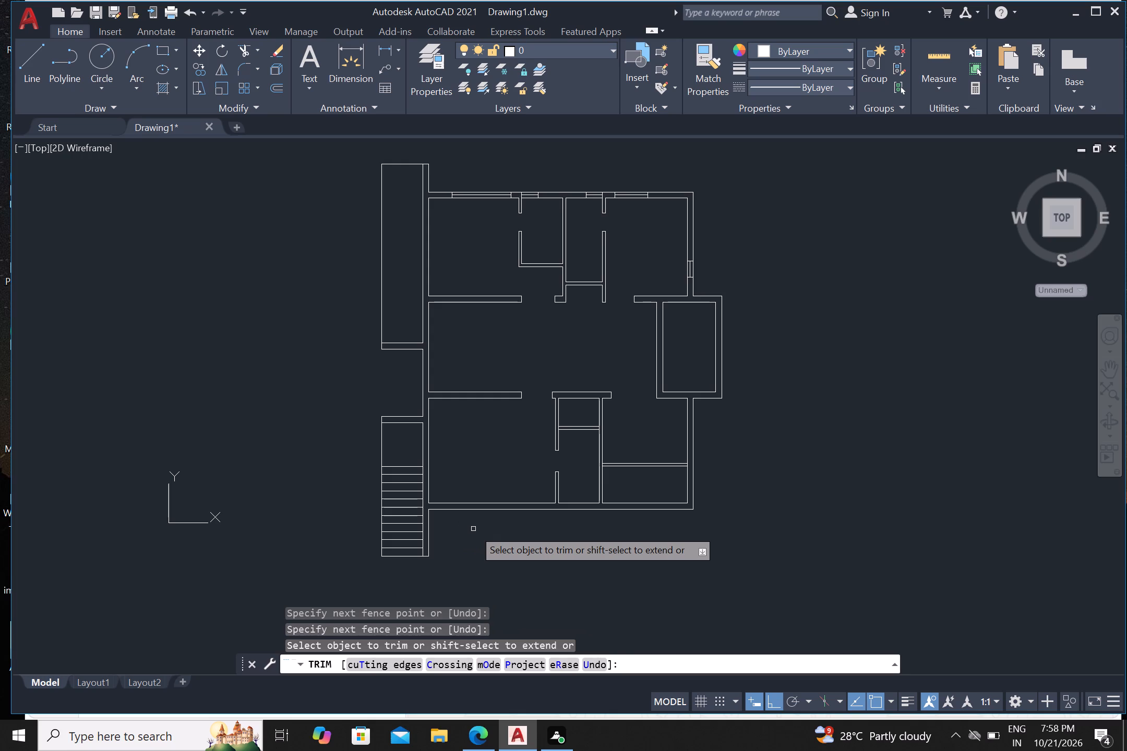
key(Escape)
Draw a vertical line across the bottom exterior wall of the bottom-left room, near the room's left end.
key(l)
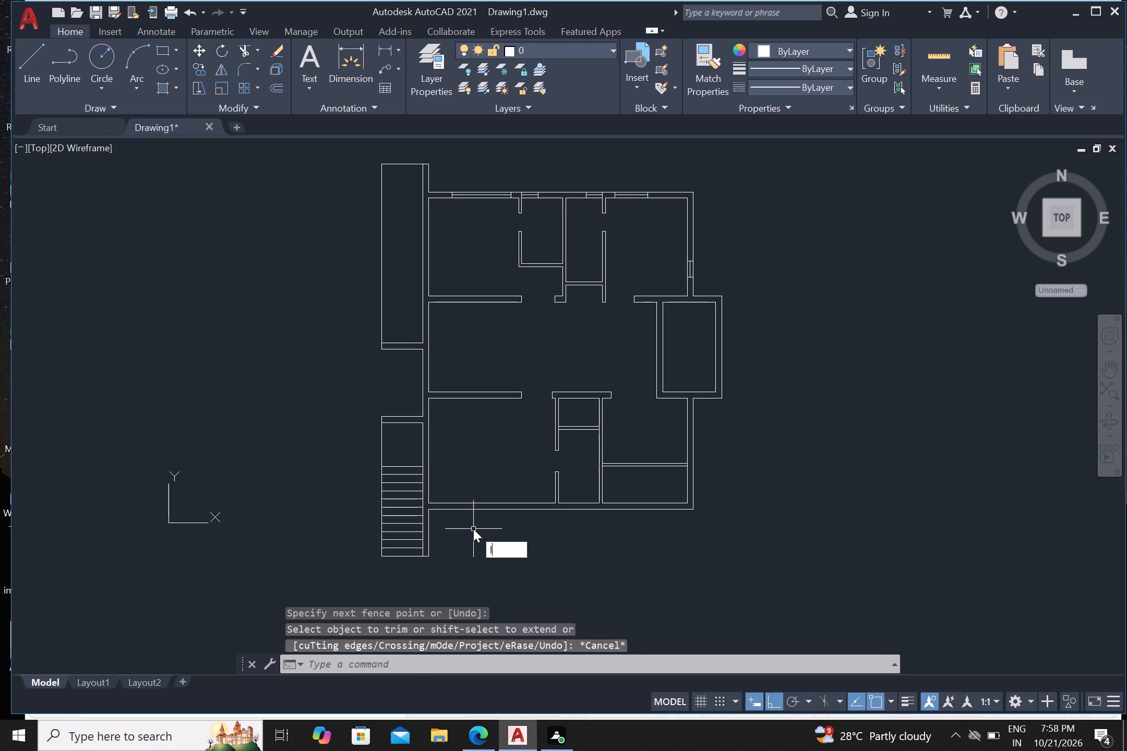
key(Return)
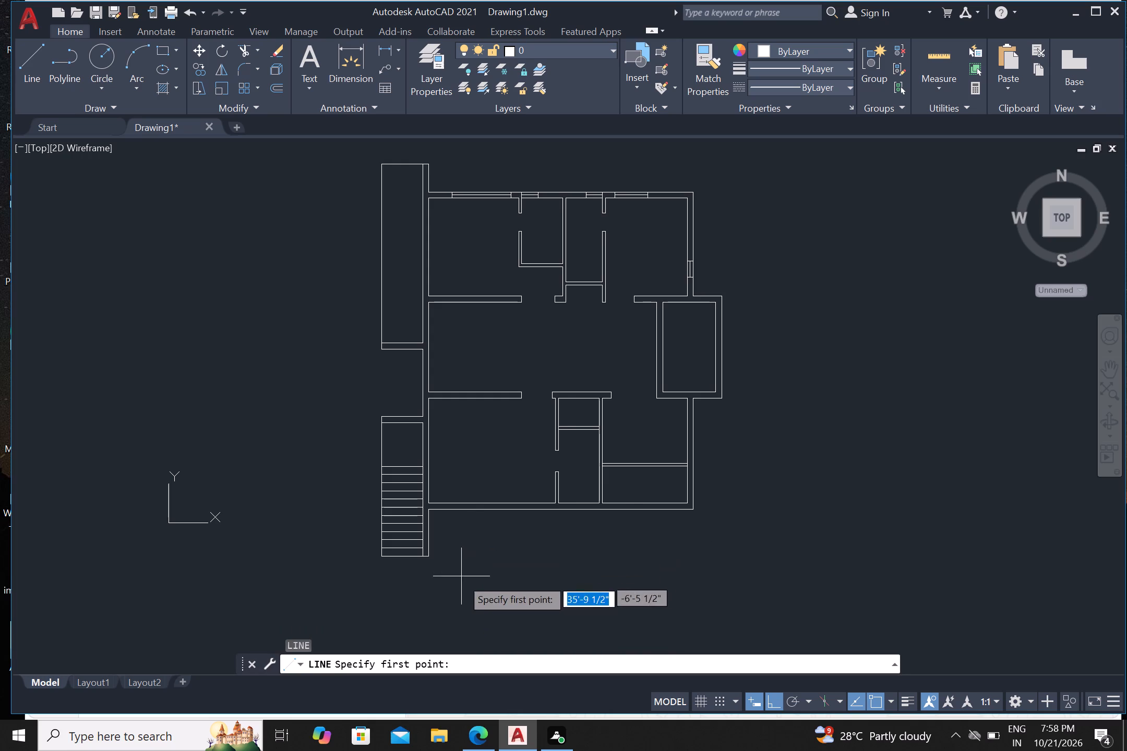
click(454, 489)
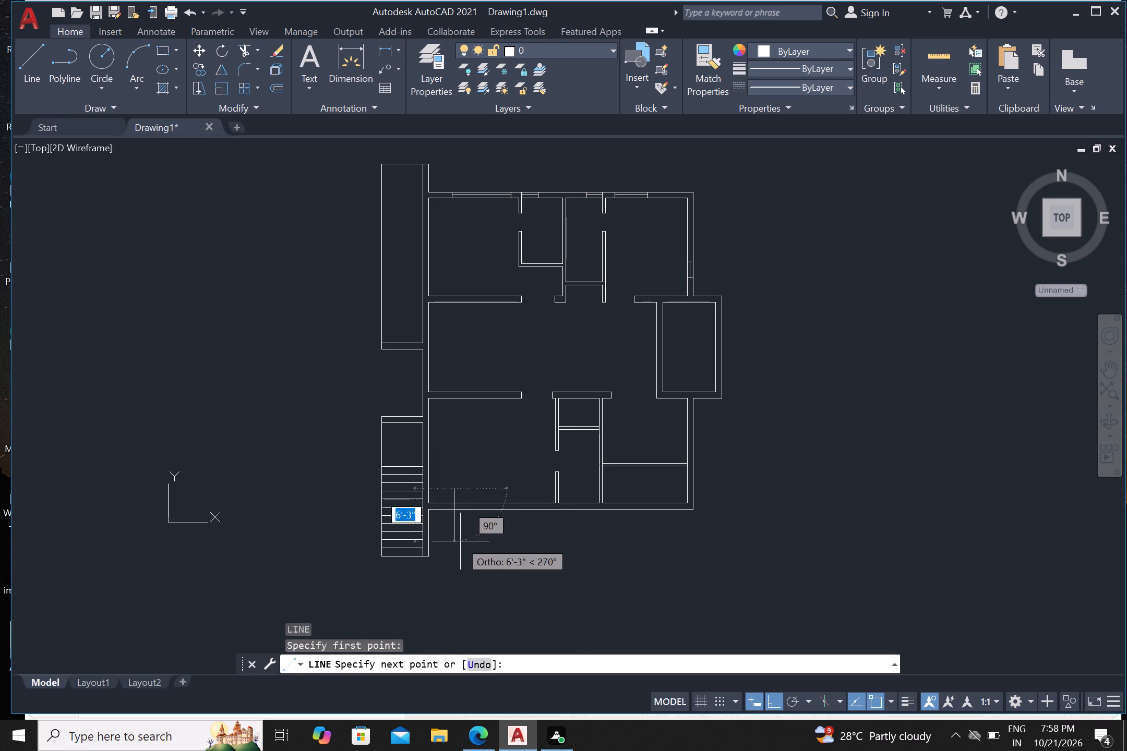
click(460, 545)
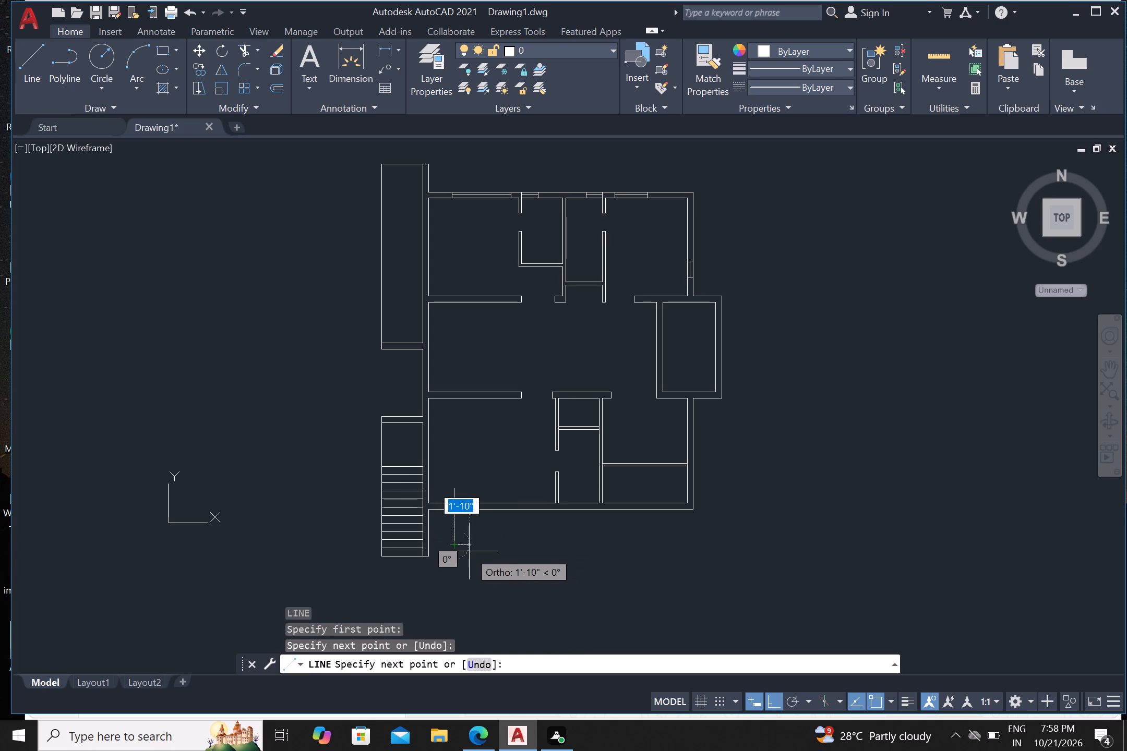
key(Escape)
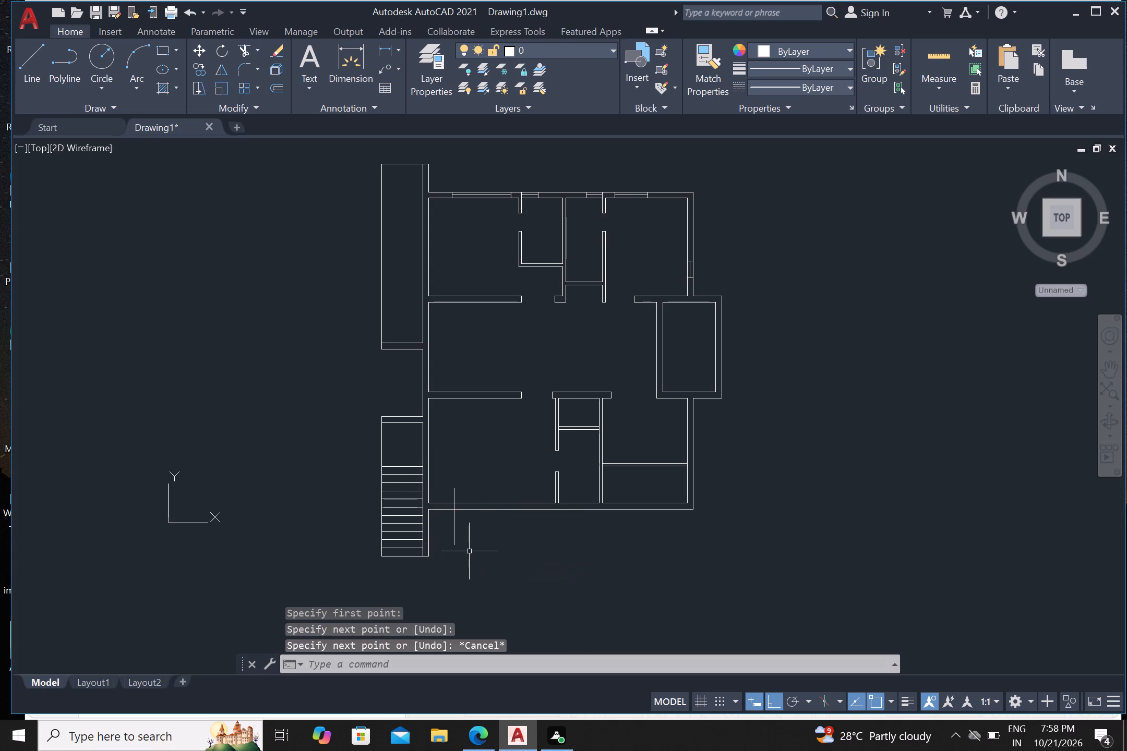
Offset the vertical line crossing the bottom-left room's bottom exterior wall 3' to the right.
key(o)
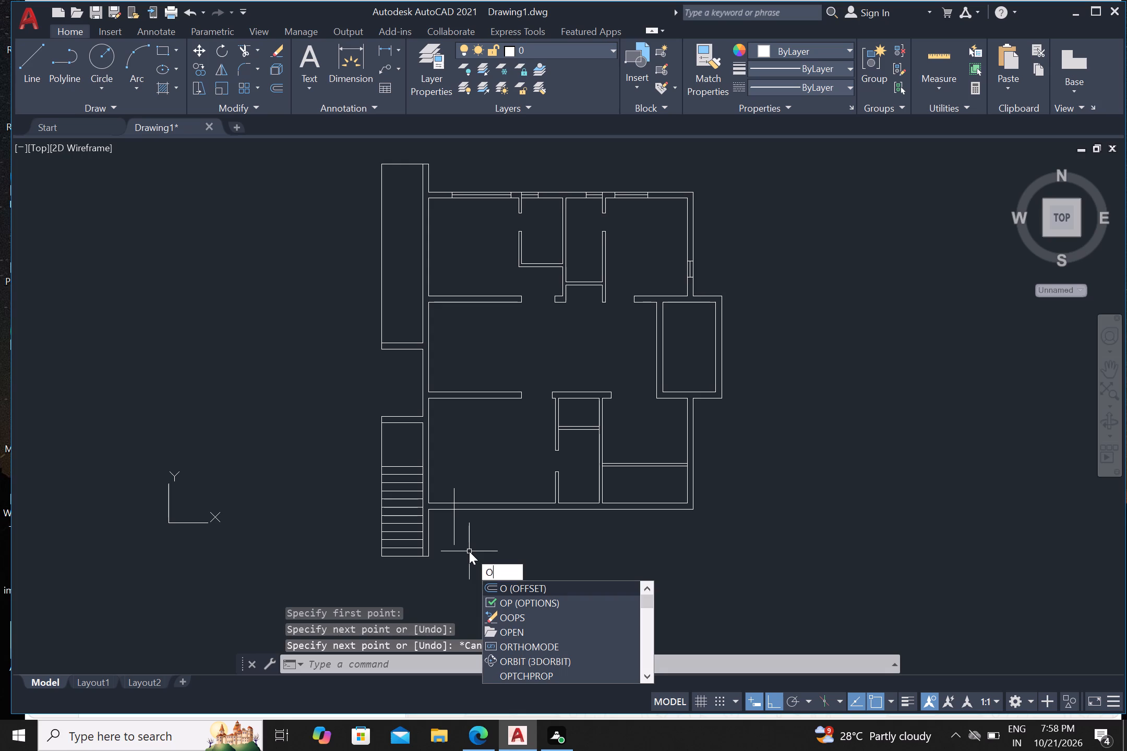
key(Return)
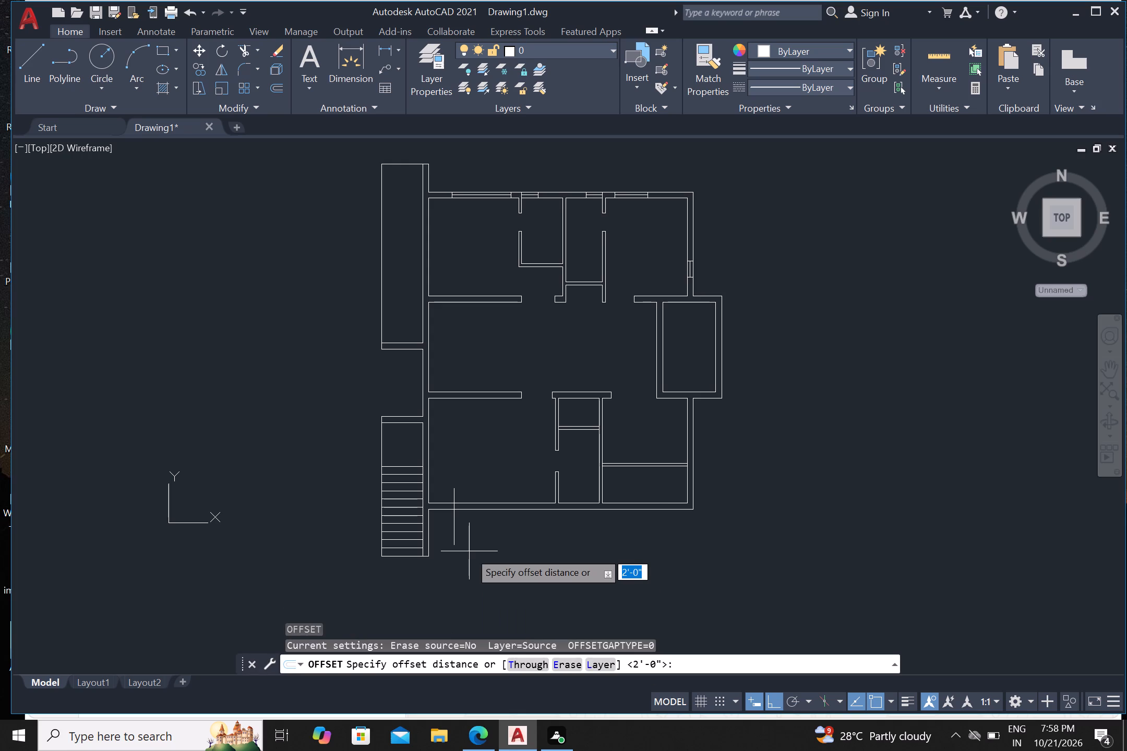
key(3)
key(apostrophe)
key(Return)
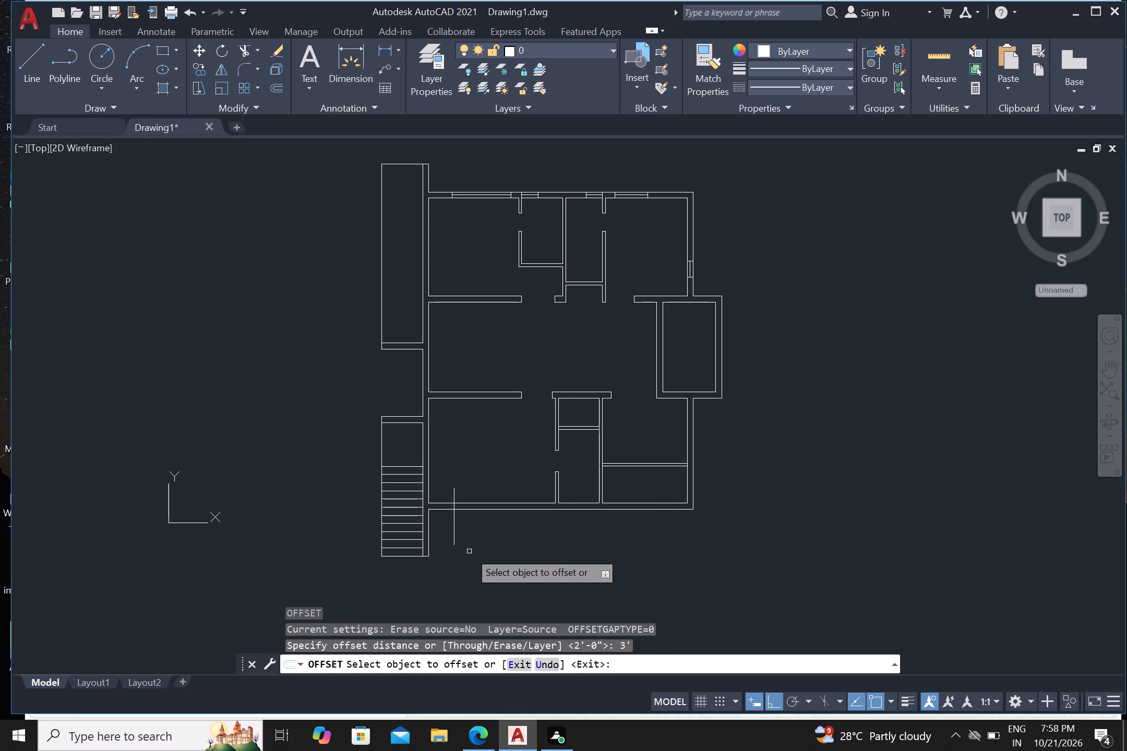
click(454, 533)
click(474, 531)
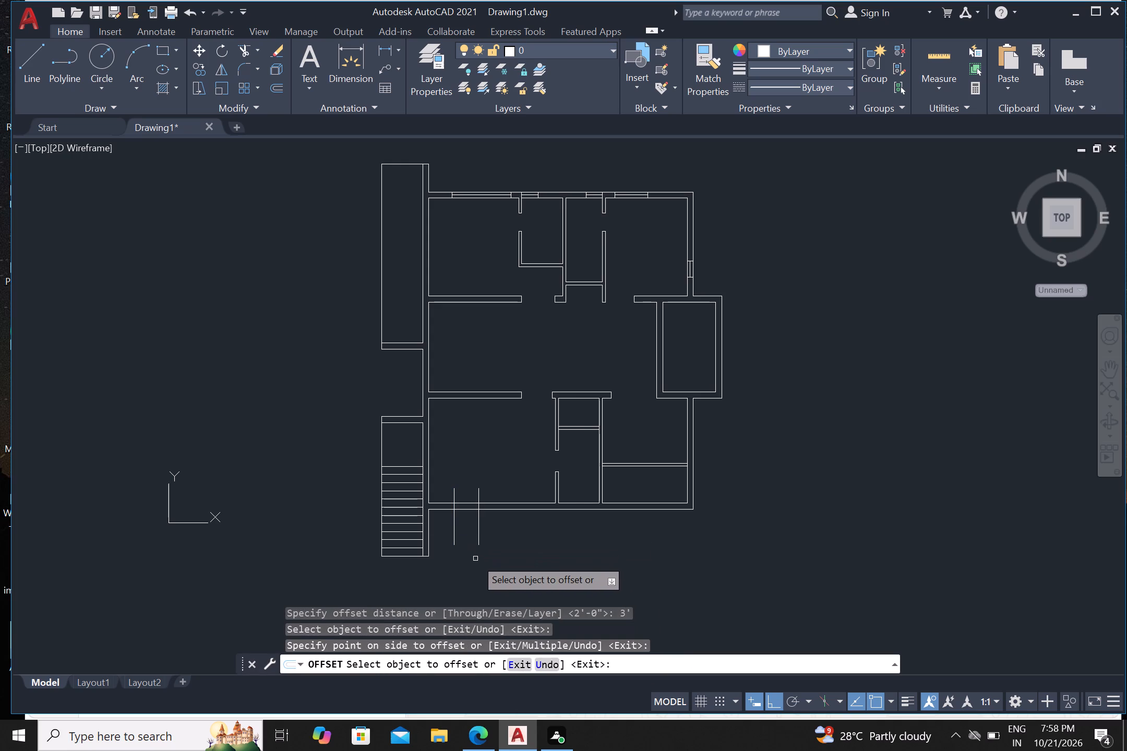
text(tr)
key(Return)
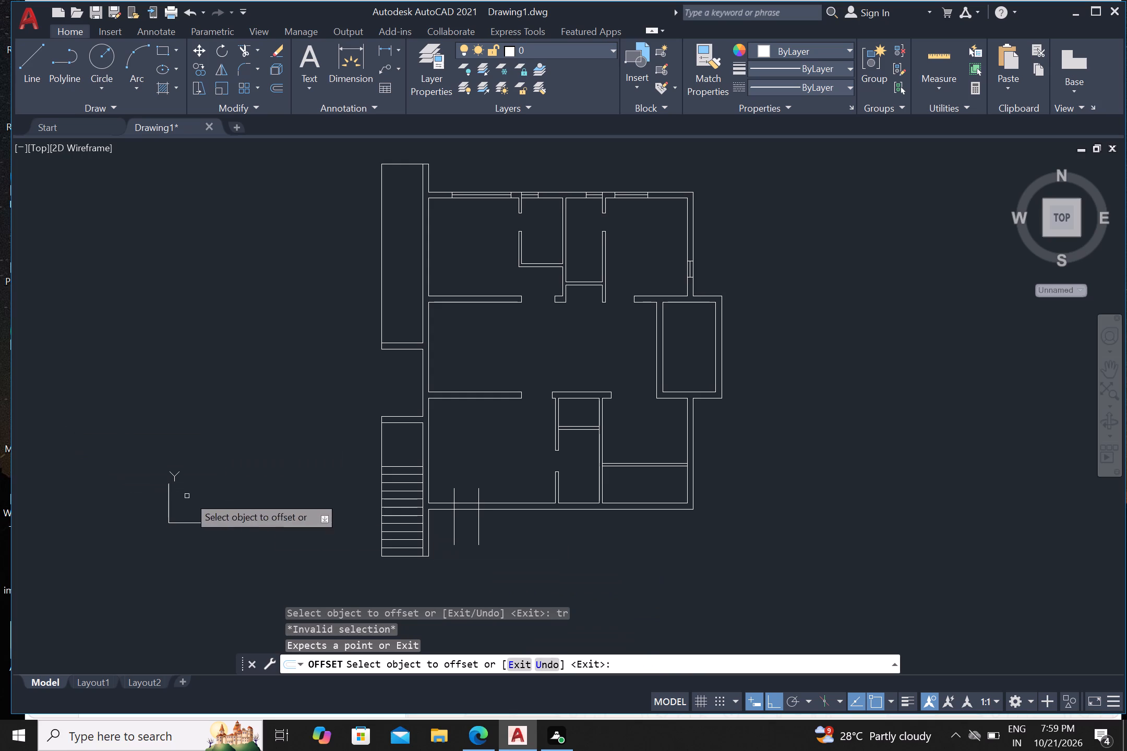
click(449, 530)
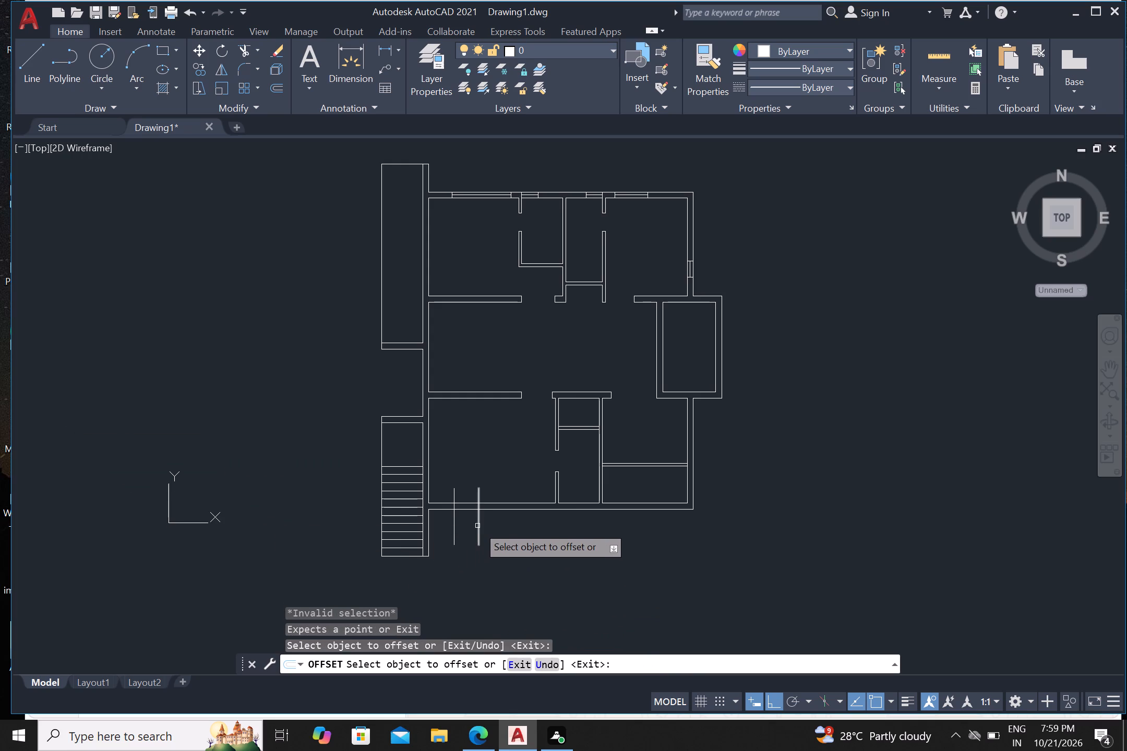
key(Escape)
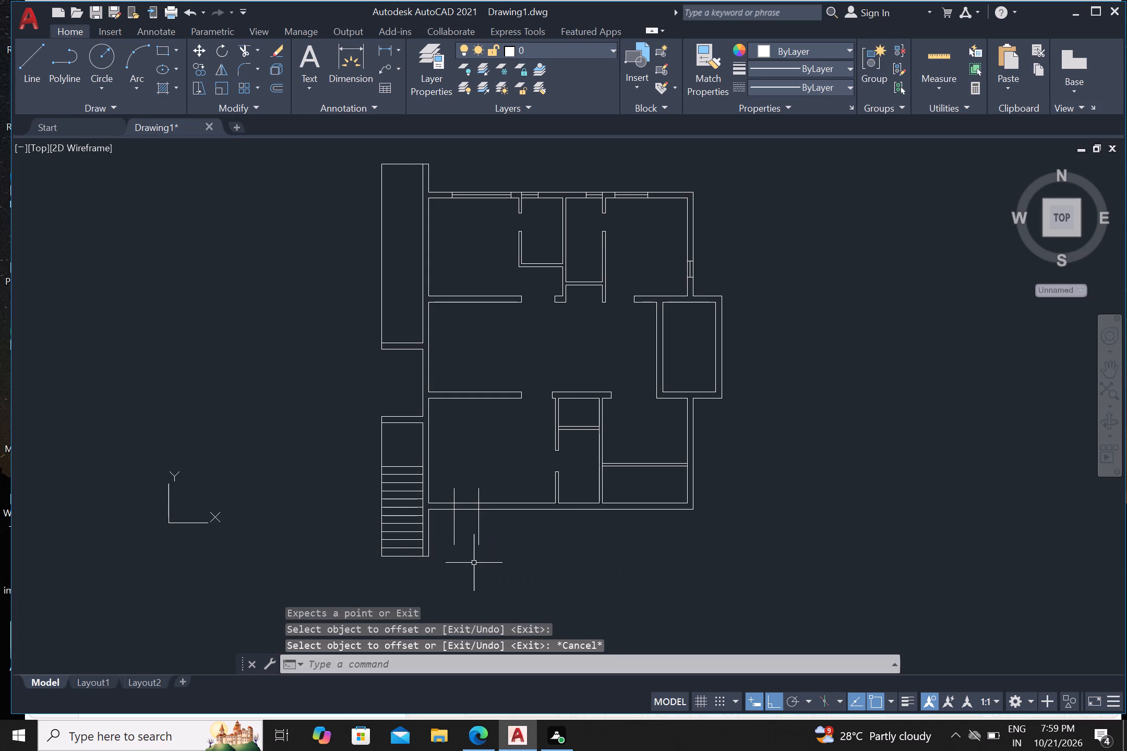
Trim the parts of both vertical window lines that extend above and below the bottom-left room's bottom exterior wall.
text(tr)
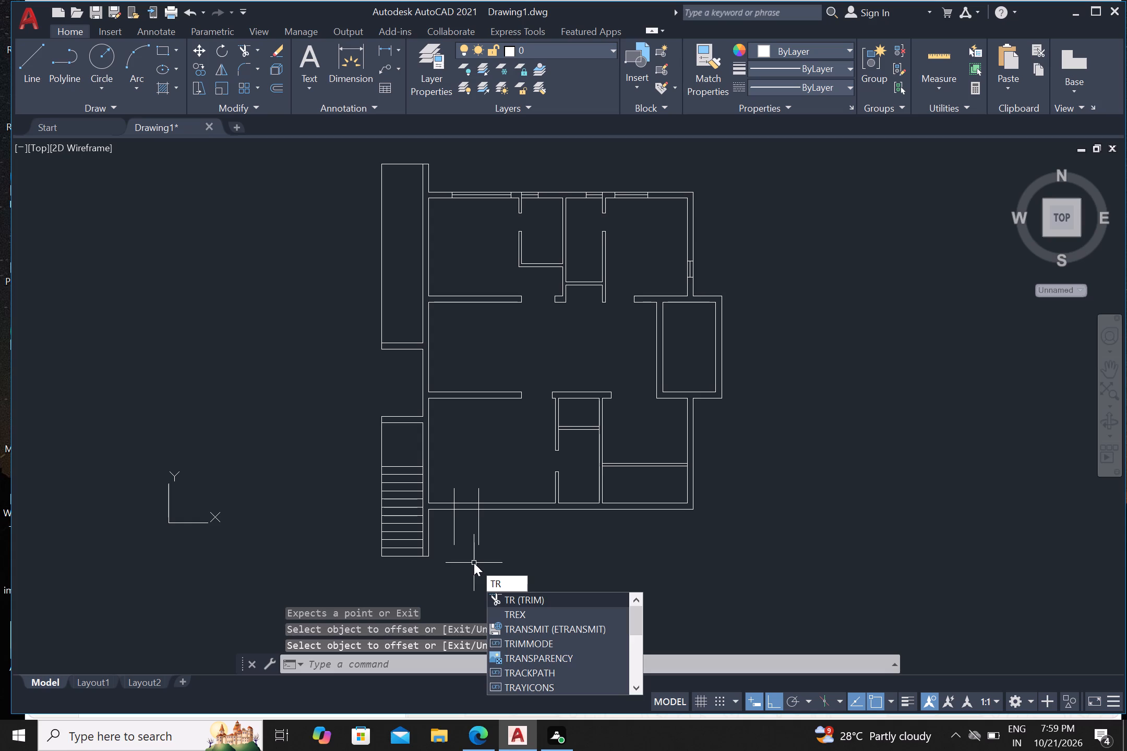
key(Return)
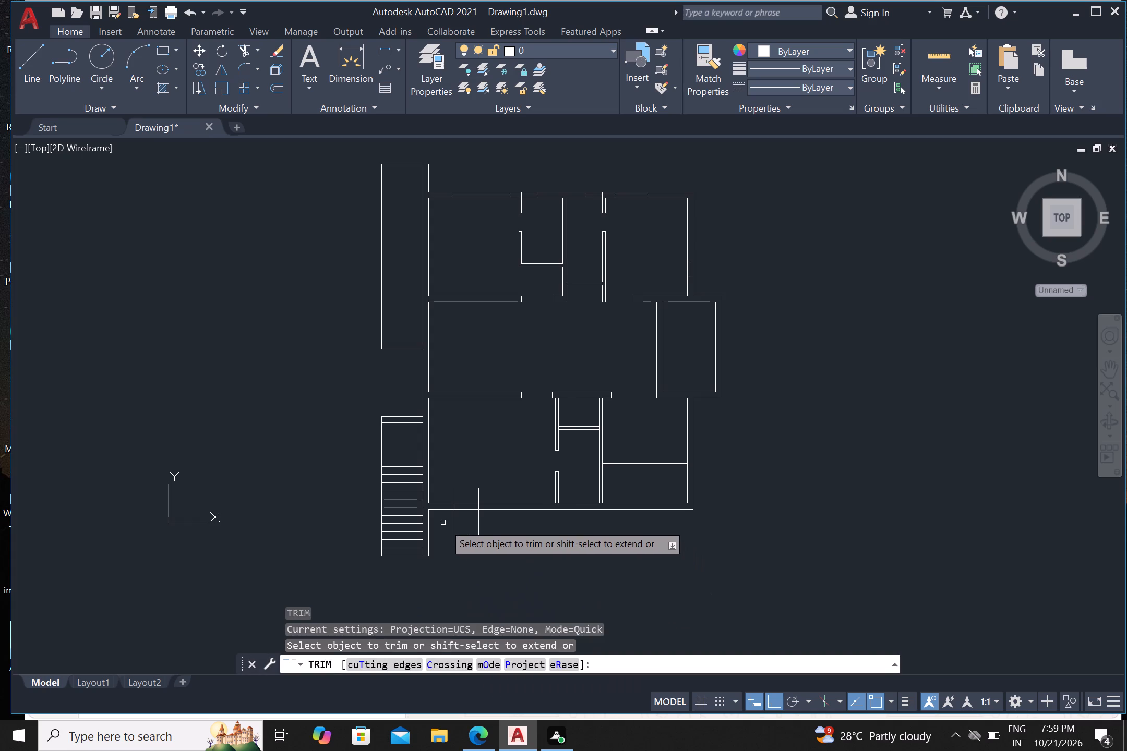
click(443, 523)
click(506, 529)
click(446, 494)
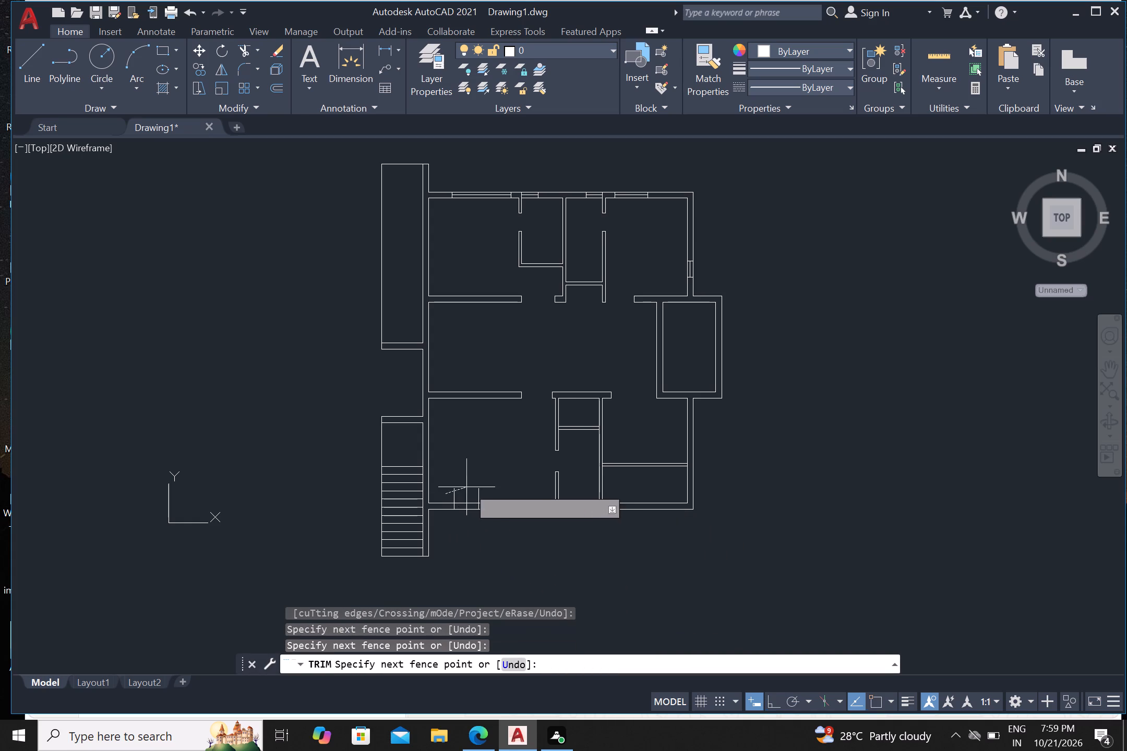
click(494, 498)
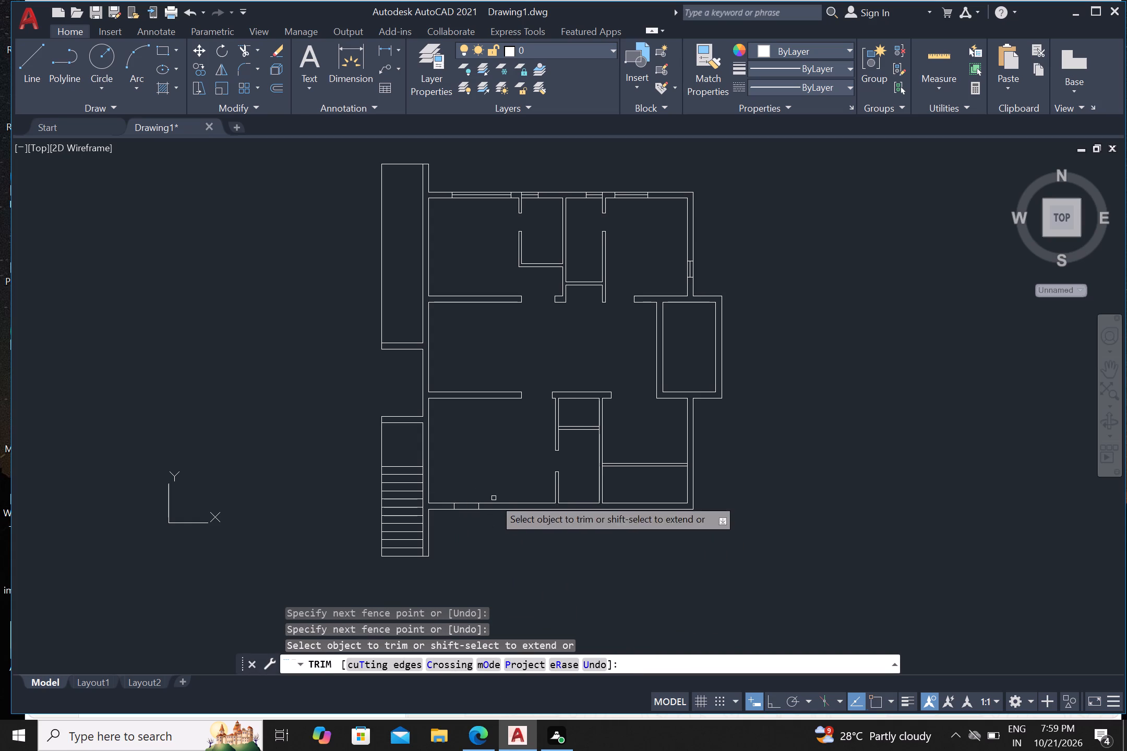
scroll(471, 537, up, 1)
middle_drag(475, 541, 471, 573)
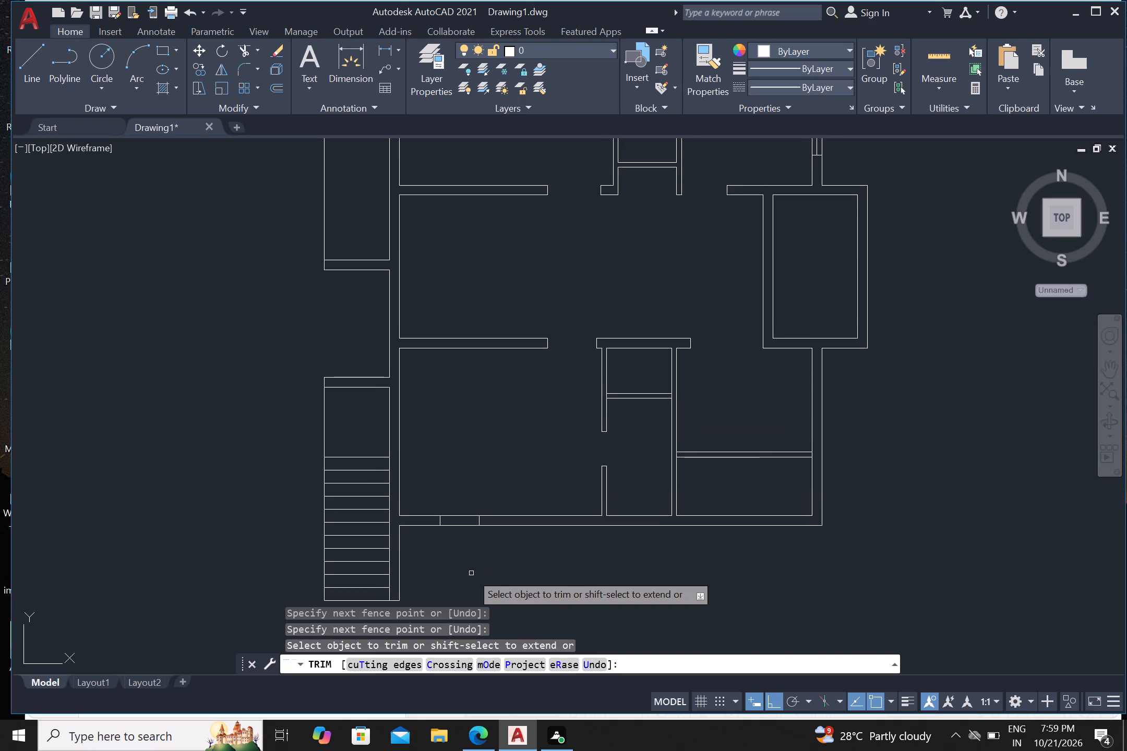
key(Escape)
Draw a horizontal line joining the midpoints of the two vertical window lines in the bottom exterior wall.
key(l)
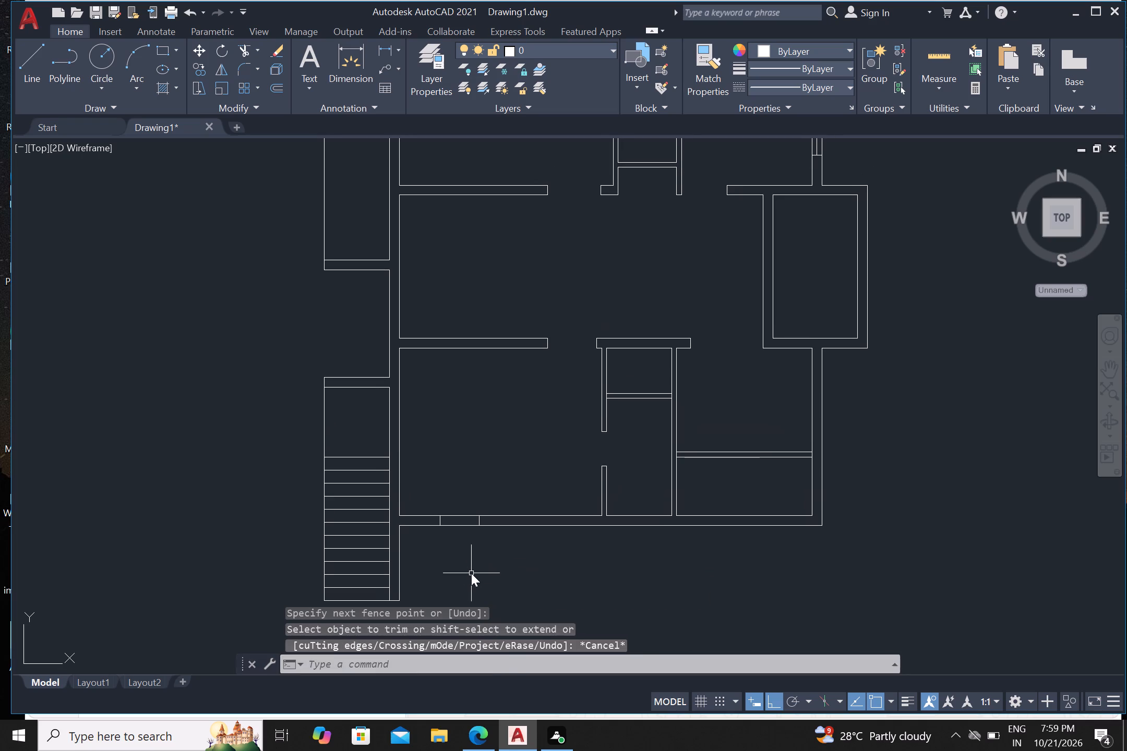
key(Return)
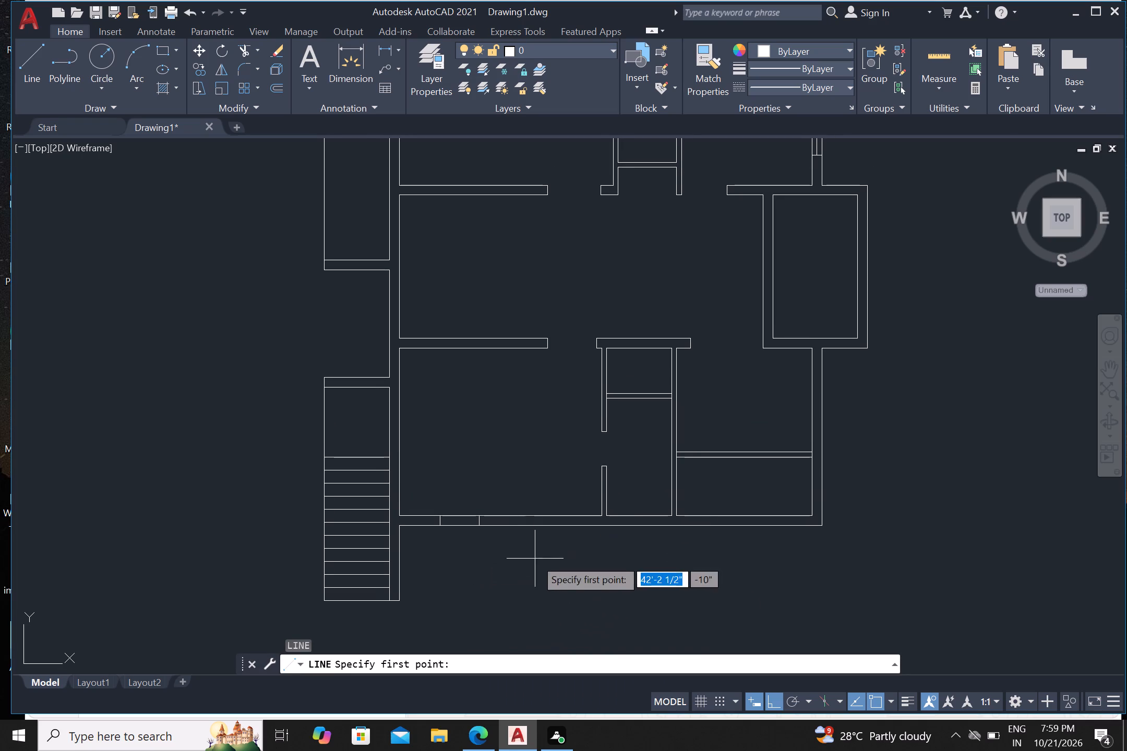
scroll(453, 532, up, 3)
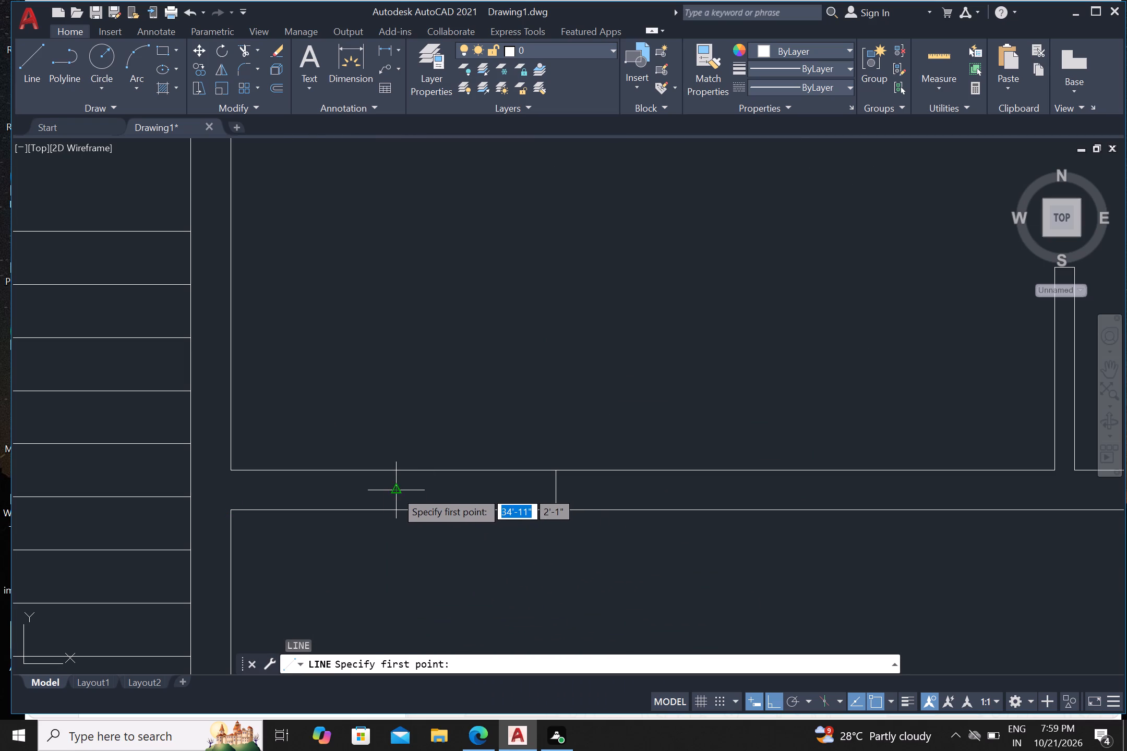
click(395, 491)
click(555, 492)
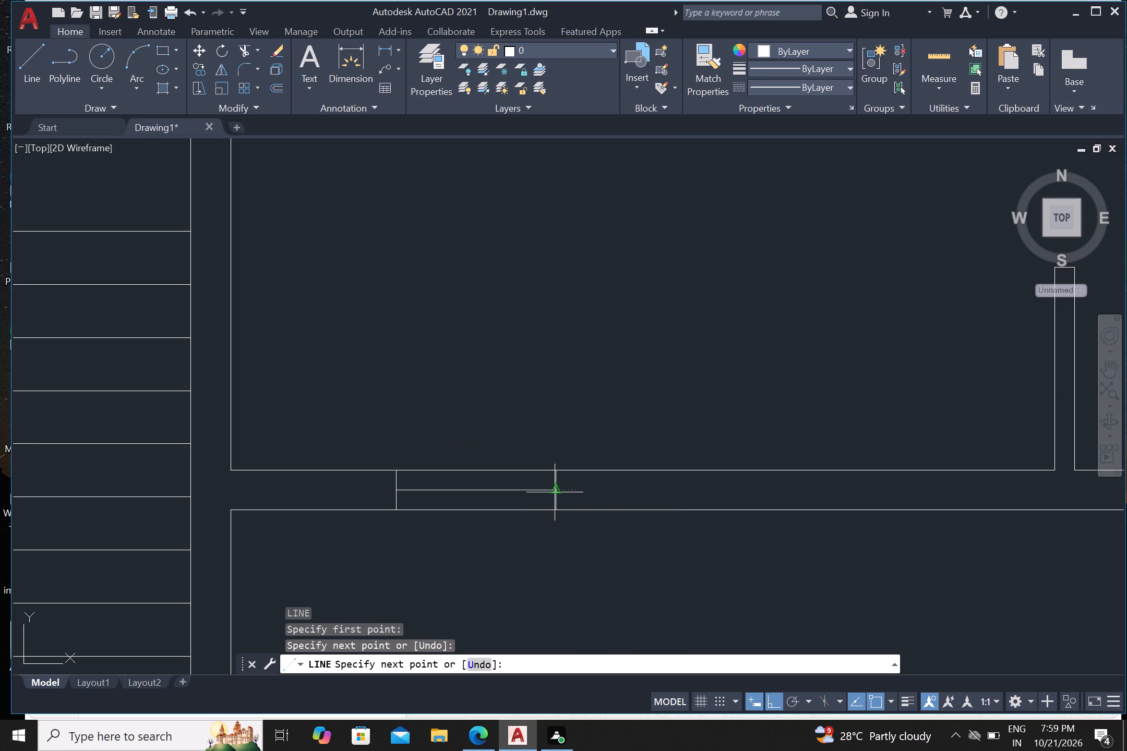
key(Escape)
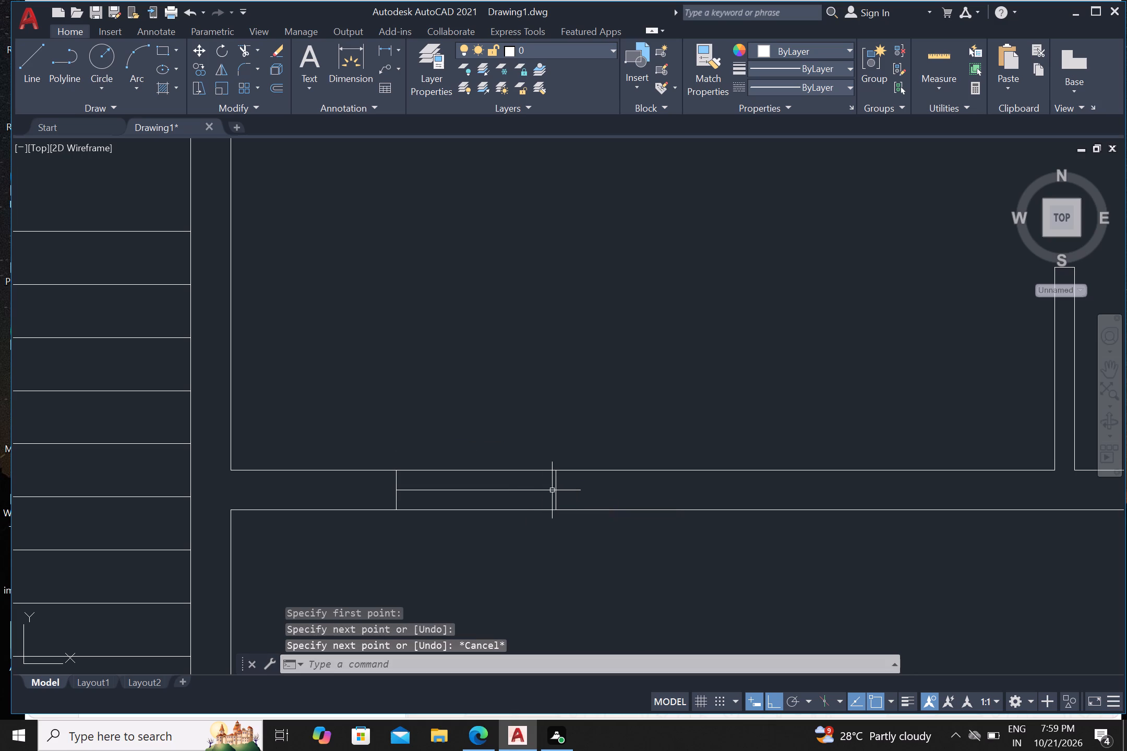
Draw a vertical line across the bottom exterior wall of the bottom-left room, near the room's right end.
scroll(650, 589, down, 3)
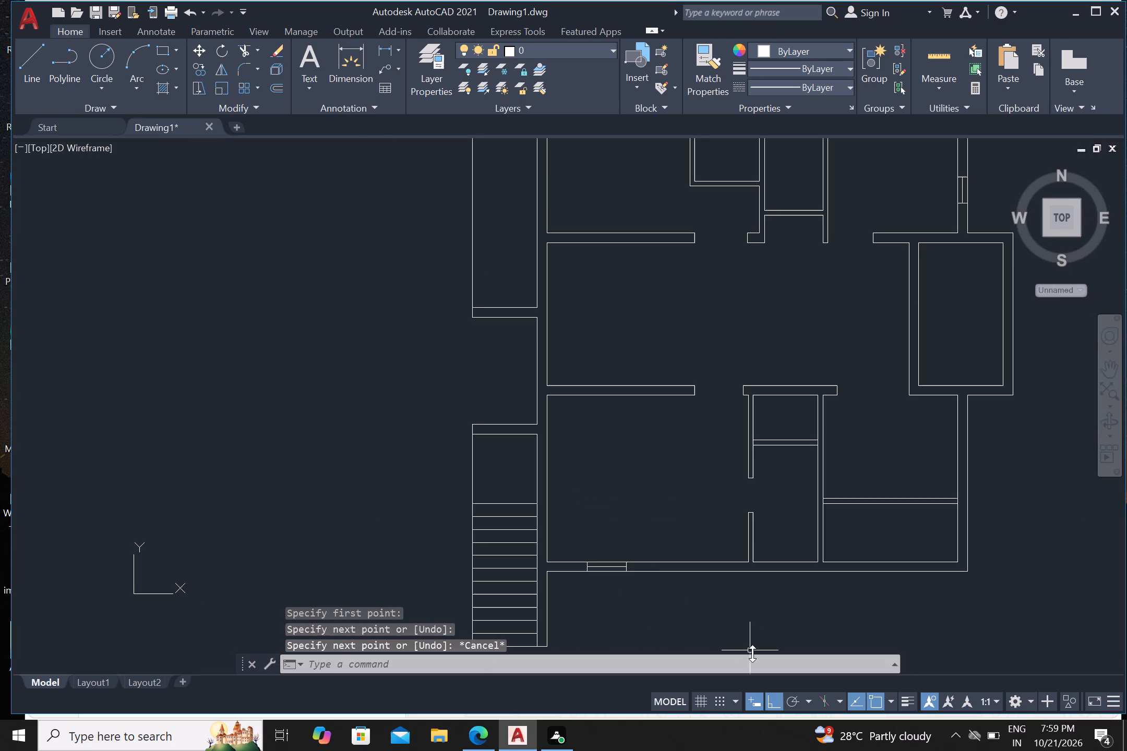
scroll(739, 639, up, 1)
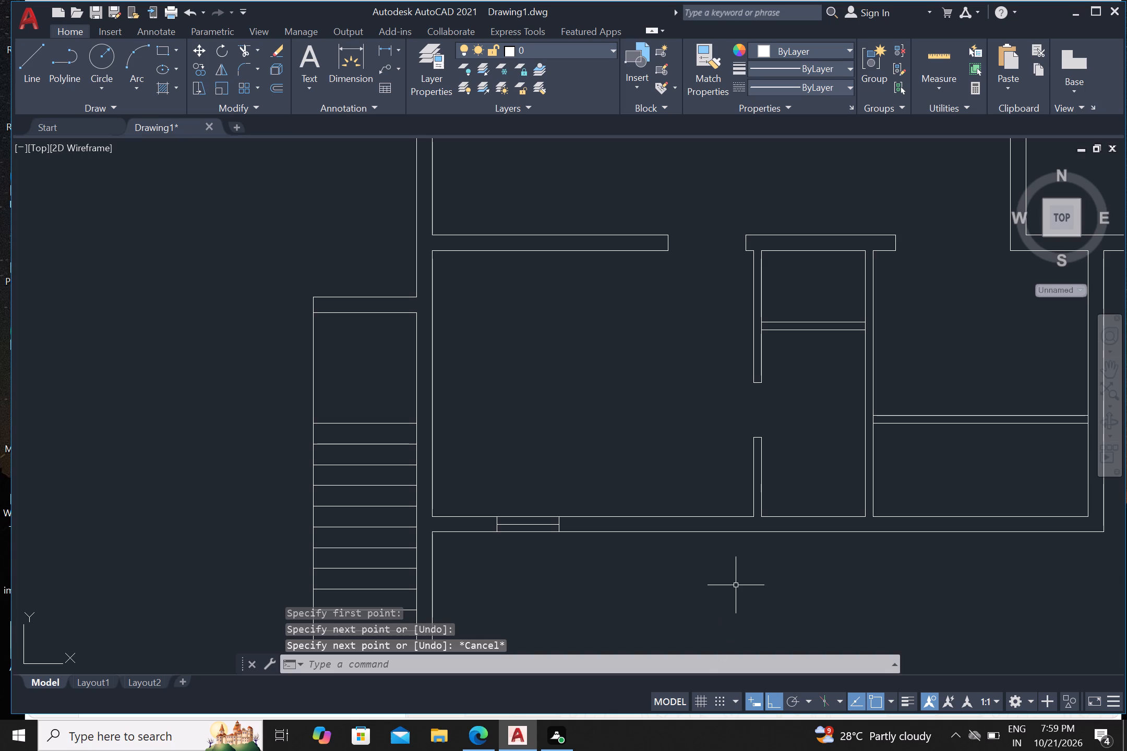
key(Return)
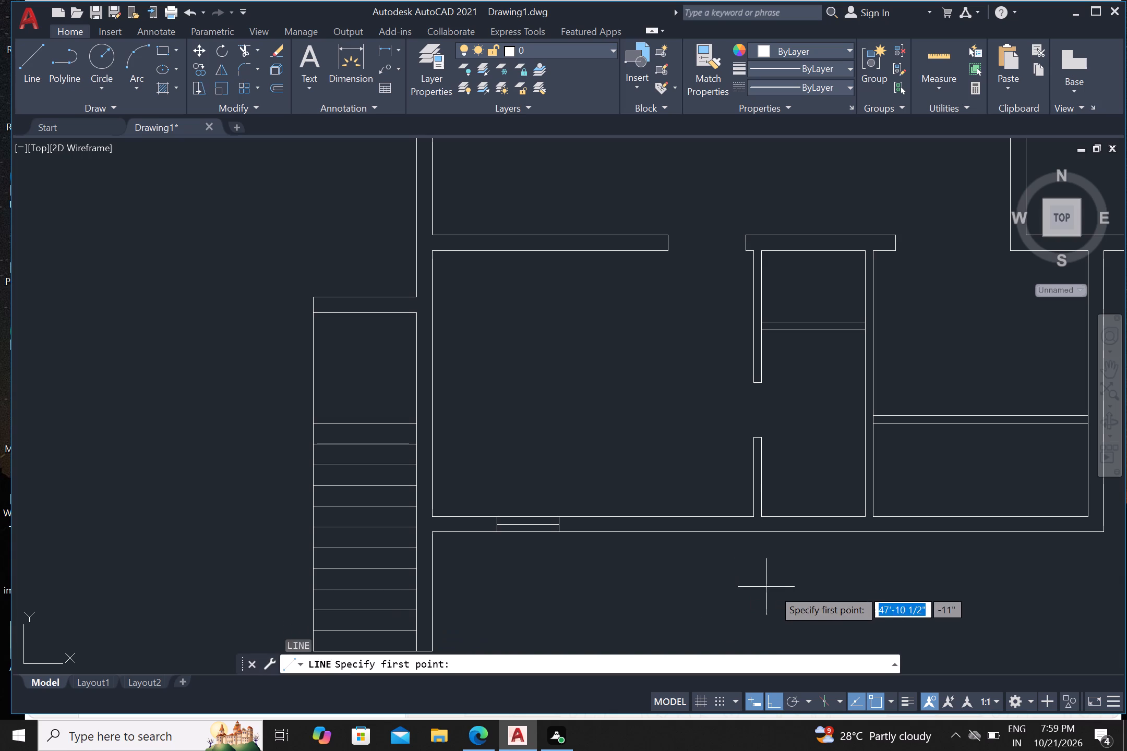
click(740, 505)
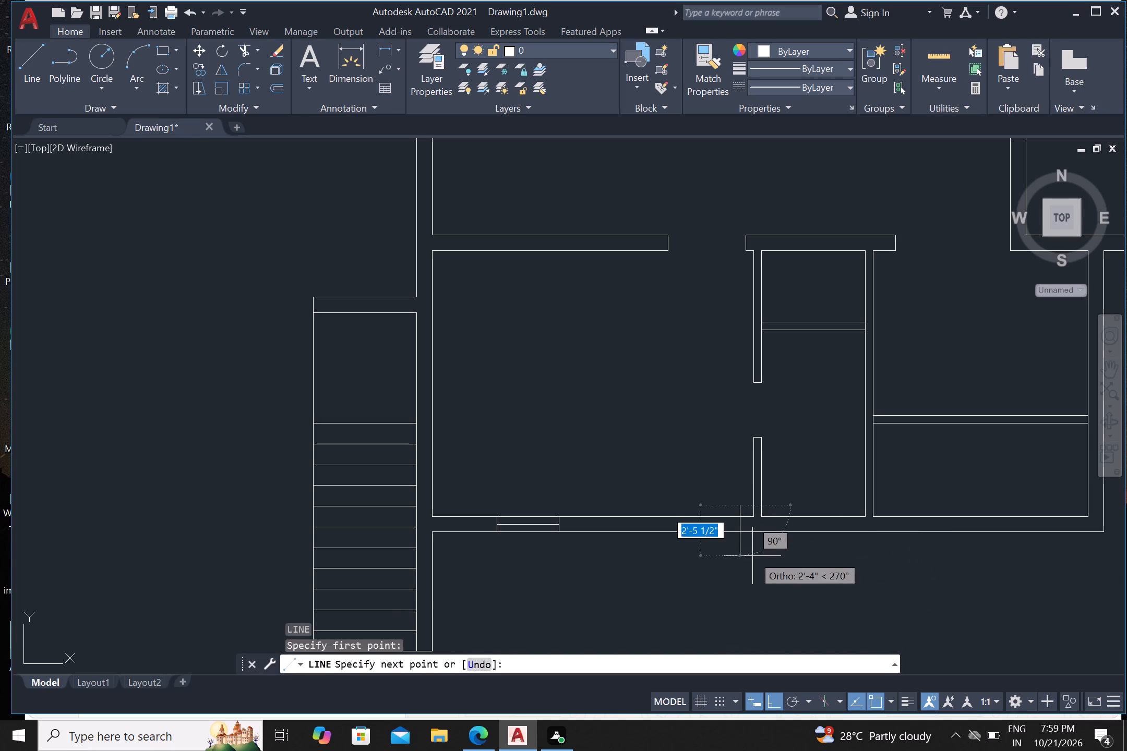
click(750, 568)
key(Escape)
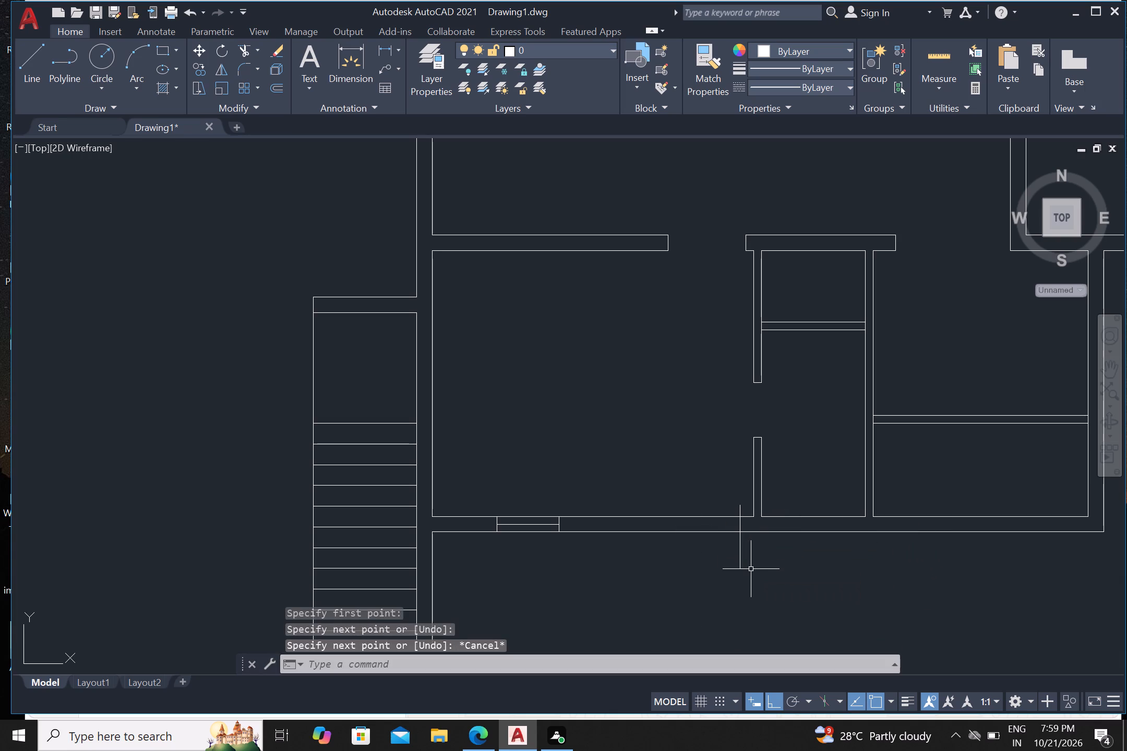
Offset the new vertical line near the bottom-left room's right end 3' to the left.
key(o)
key(Return)
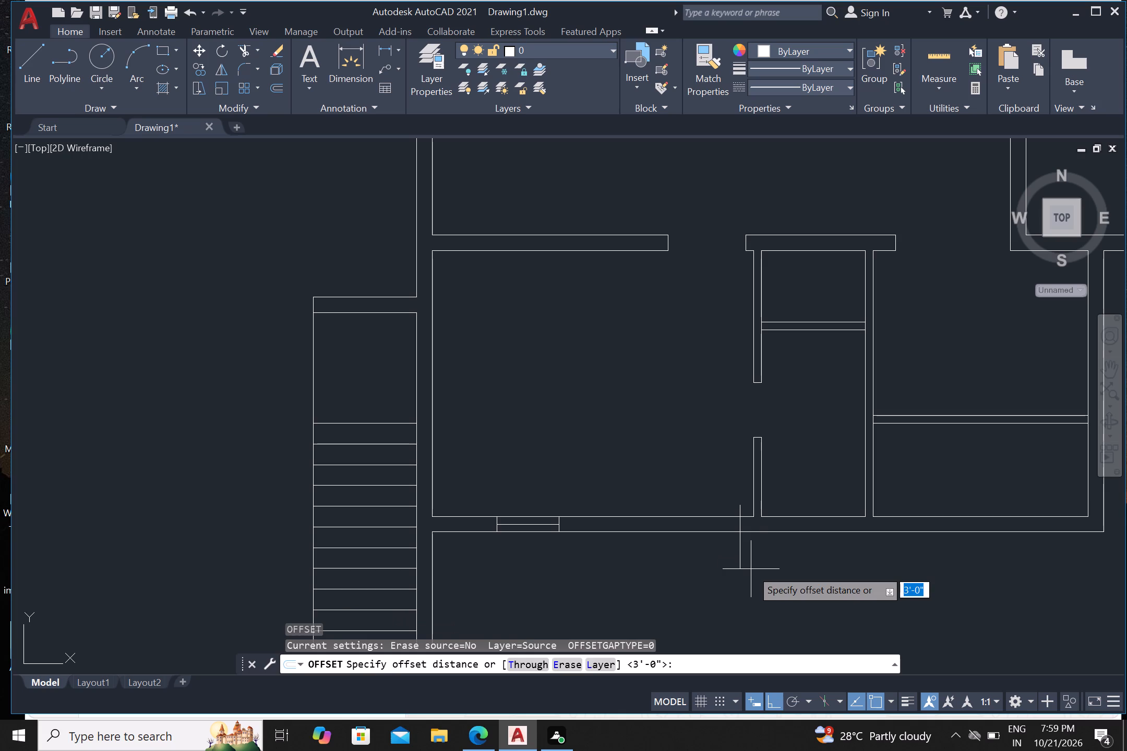
key(Return)
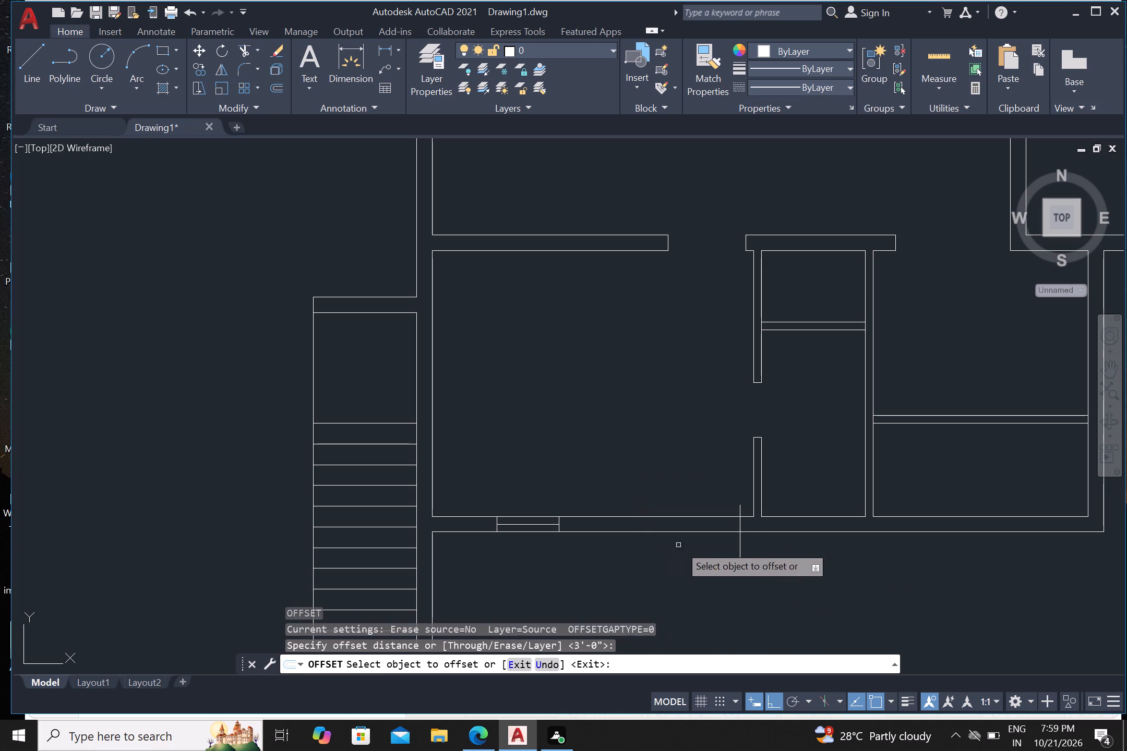
click(738, 542)
click(669, 563)
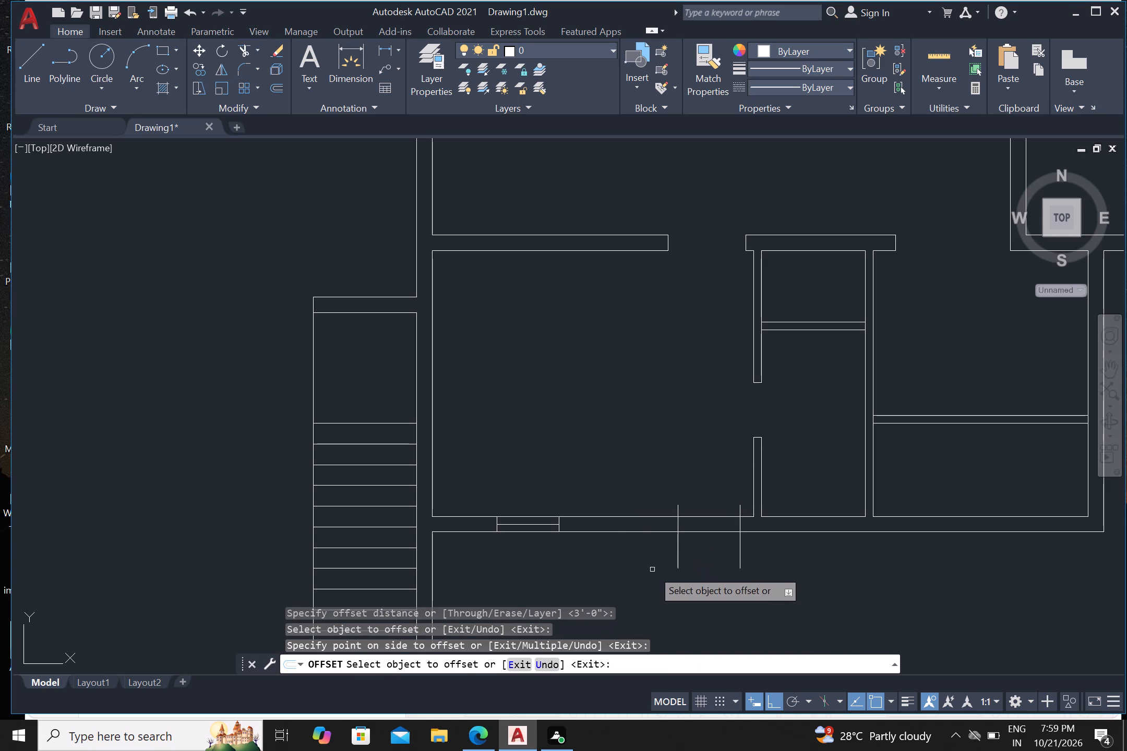
key(Escape)
Trim the parts of the two right-hand vertical window lines that extend below and above the bottom exterior wall.
text(tr)
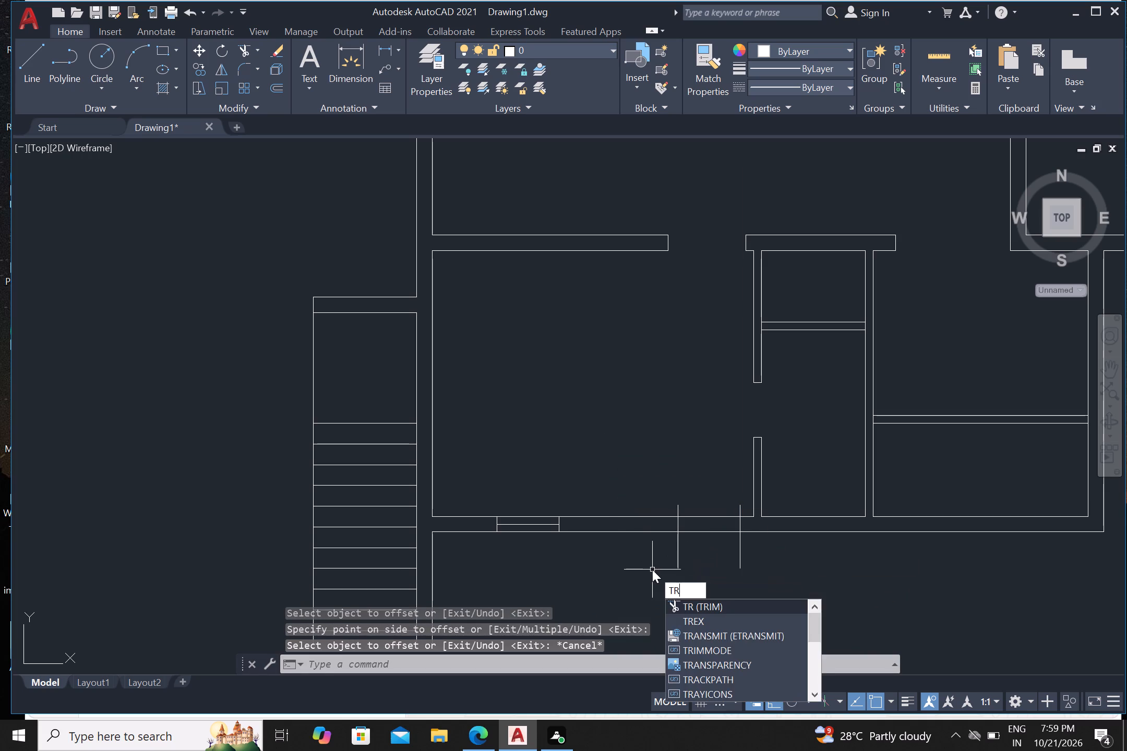
key(Return)
click(674, 561)
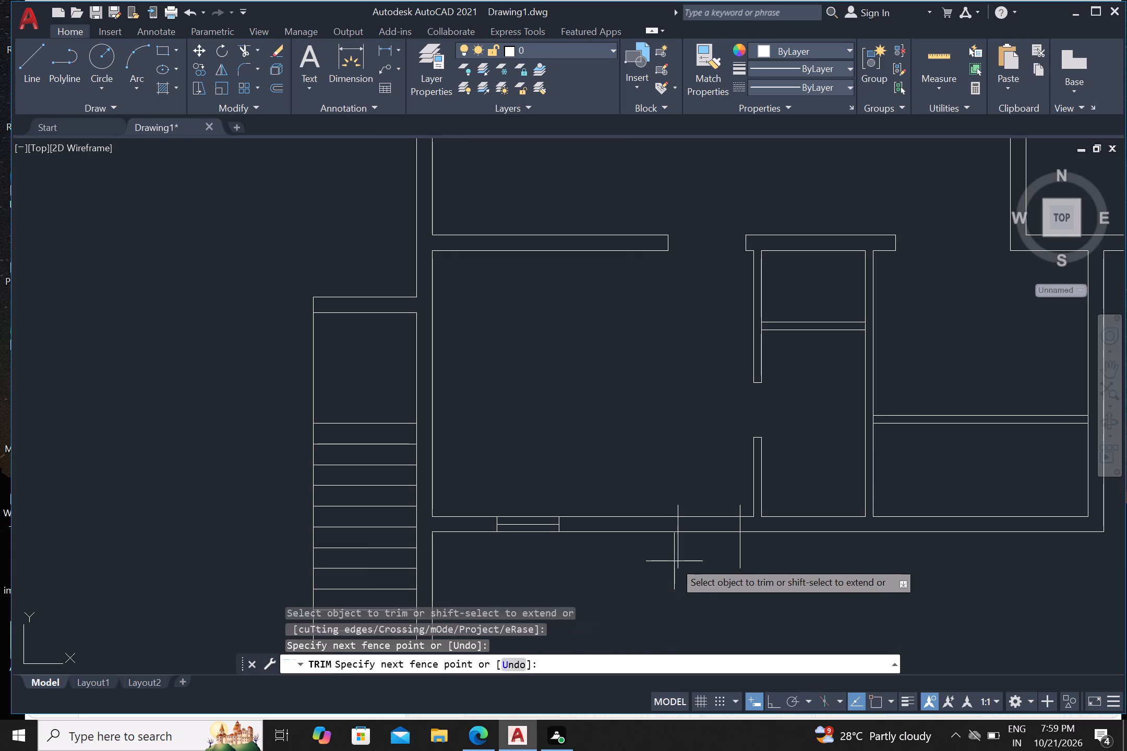
click(759, 558)
scroll(697, 511, up, 2)
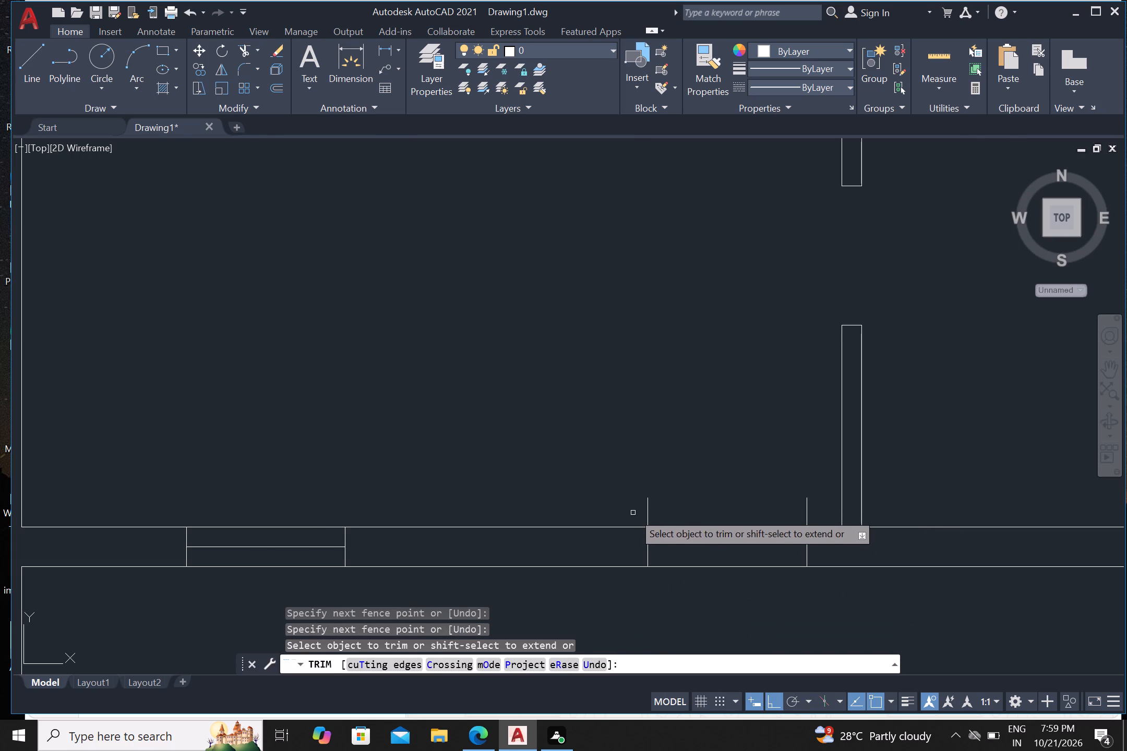
click(634, 509)
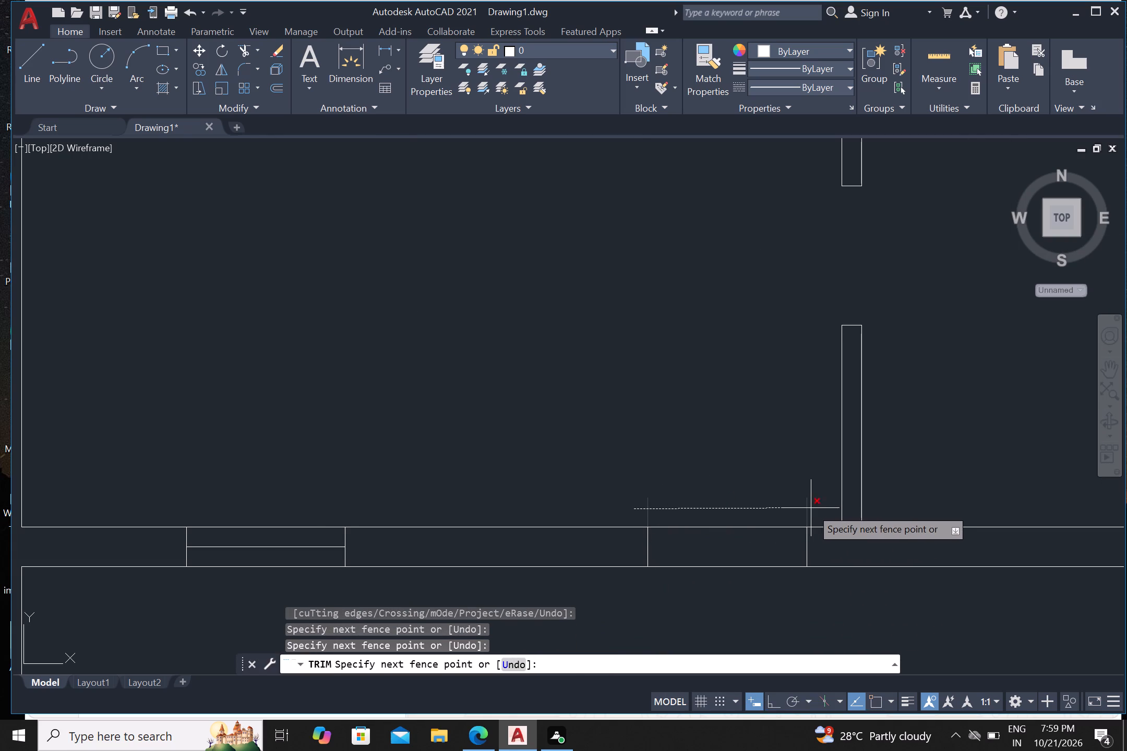
click(811, 508)
scroll(655, 613, down, 1)
middle_drag(660, 617, 643, 586)
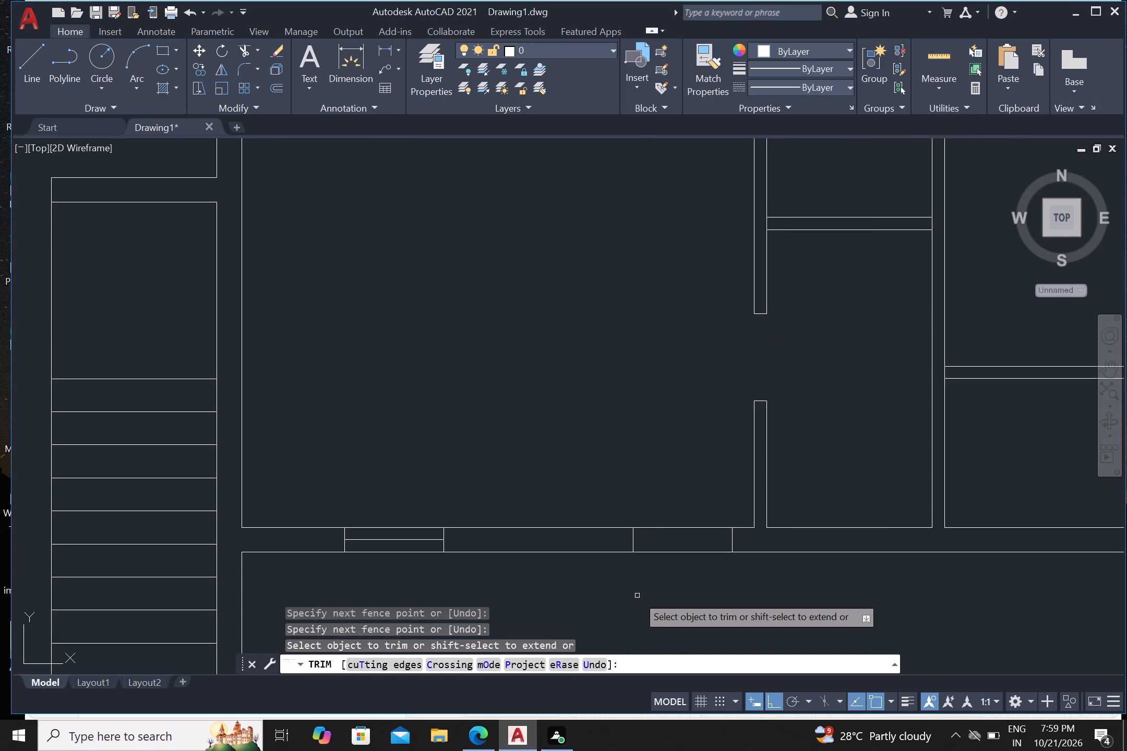
key(Escape)
Draw a horizontal line joining the midpoints of the bottom-left room's two right-hand vertical window lines.
key(l)
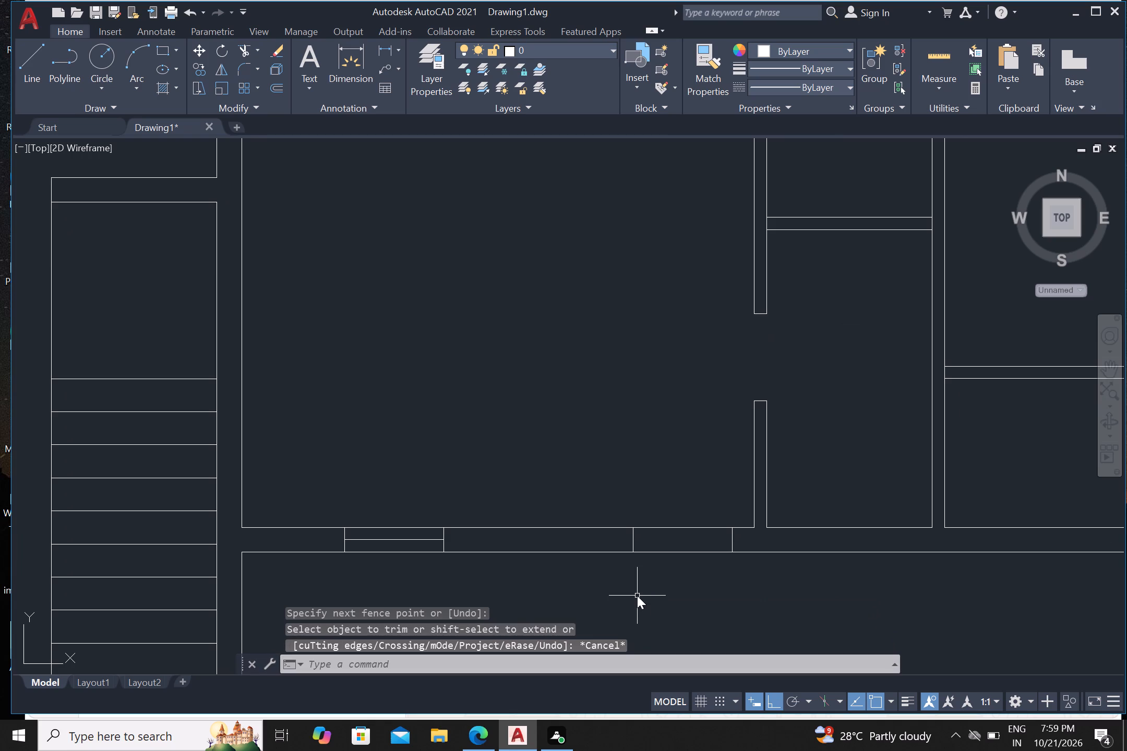
key(Return)
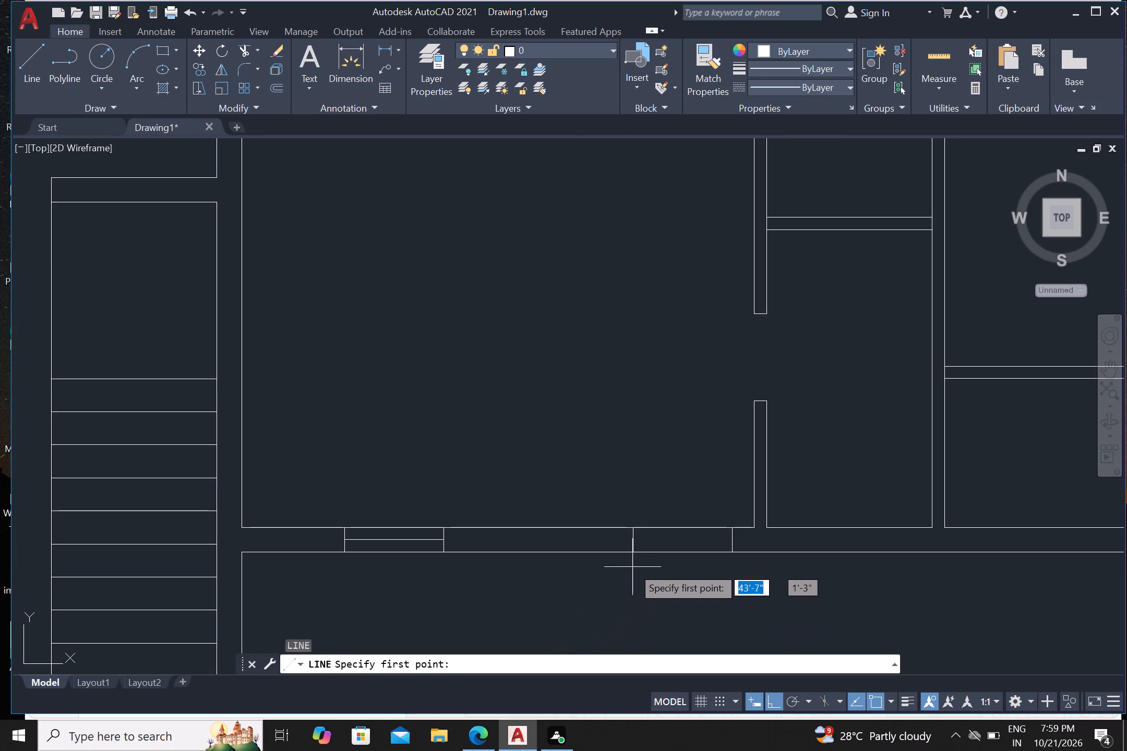
scroll(647, 541, up, 2)
click(623, 541)
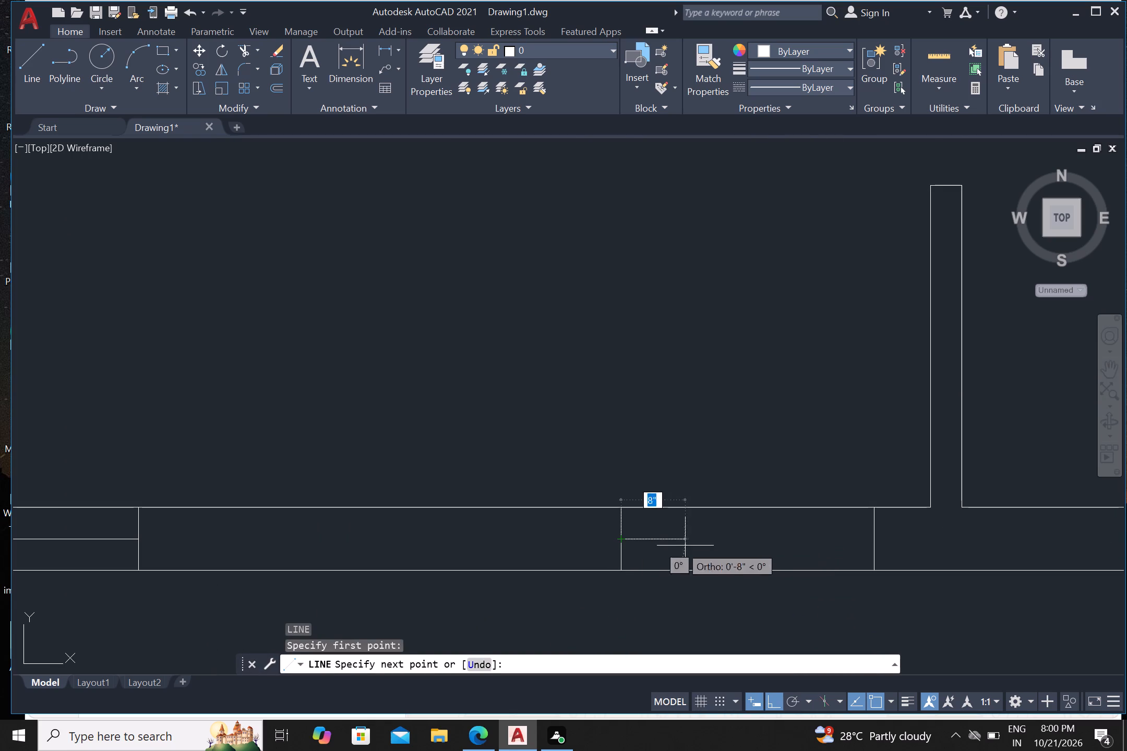
click(873, 541)
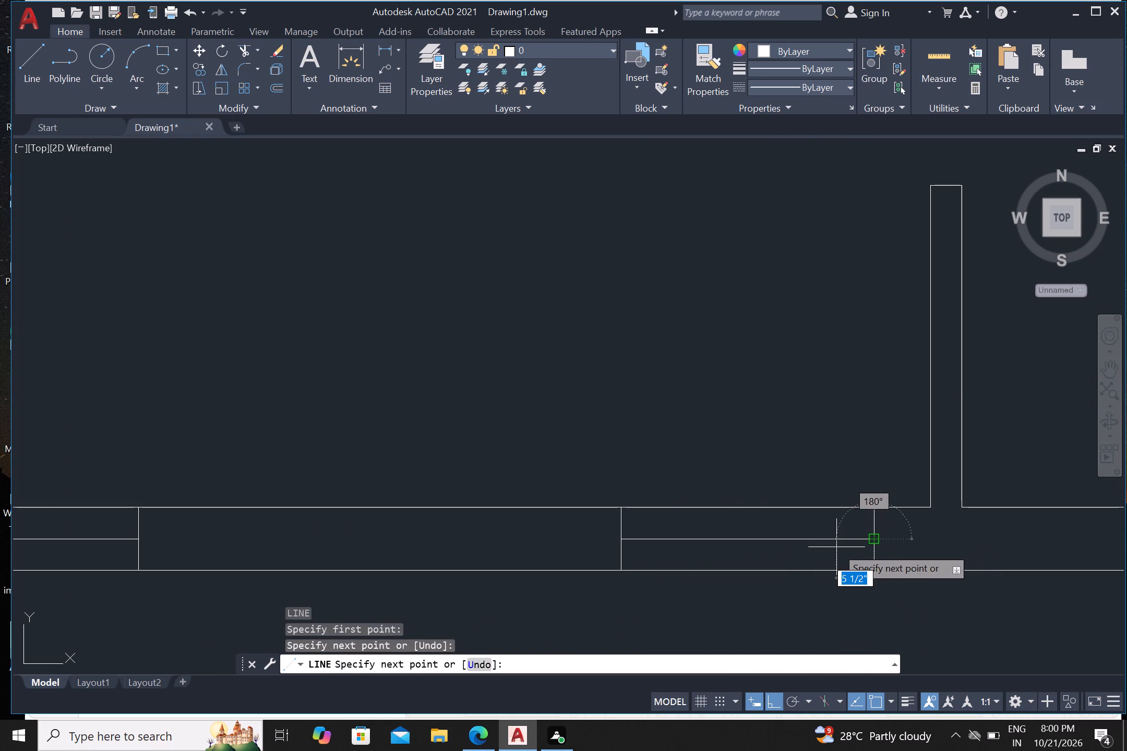
key(Escape)
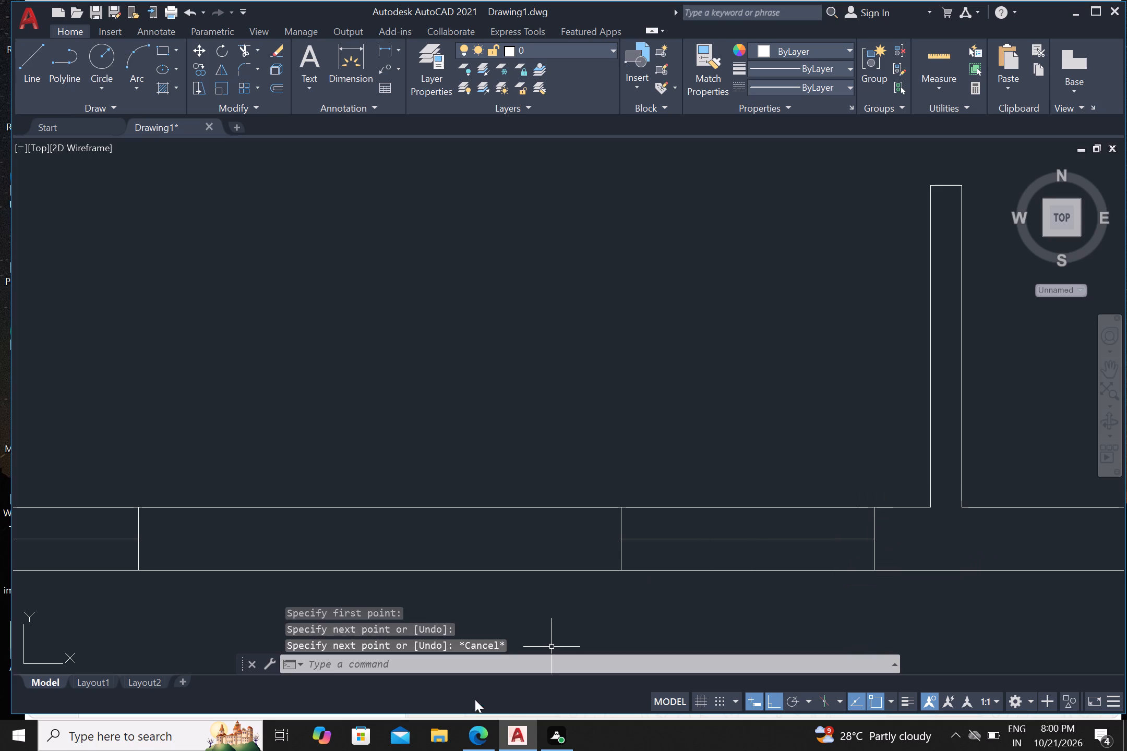
Draw a vertical line about 2'-8" long down across the bottom exterior wall from the narrow middle room's bottom-right inner corner.
scroll(684, 611, down, 2)
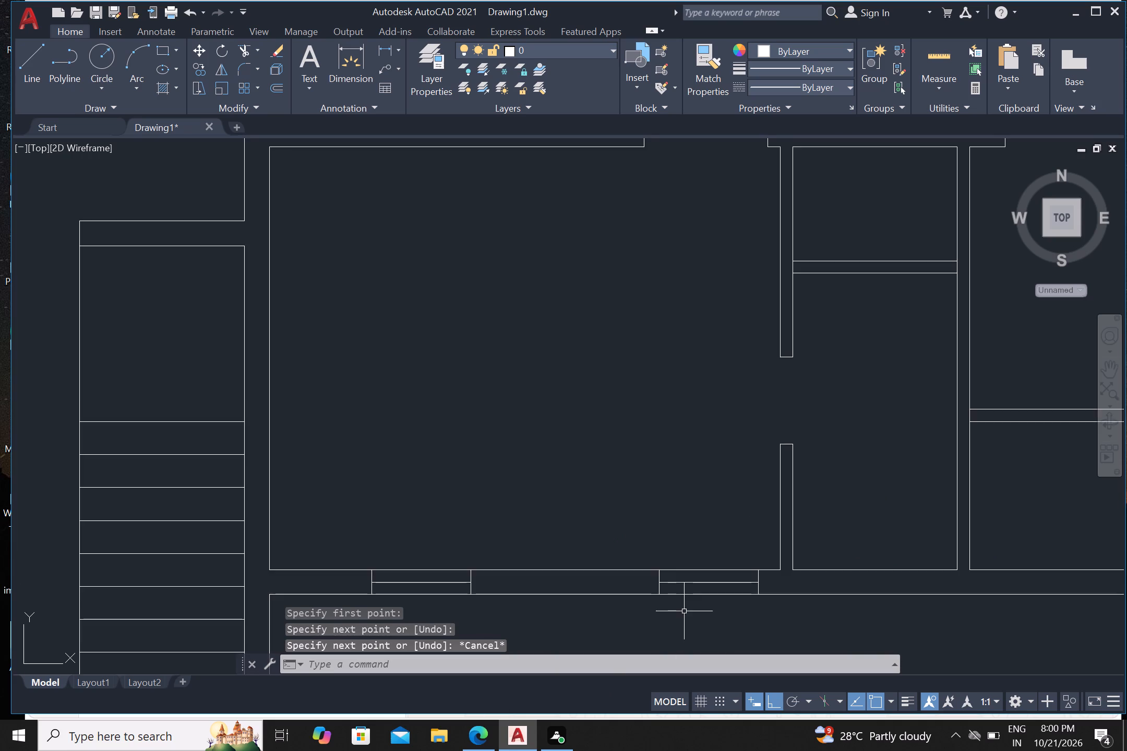
scroll(701, 612, down, 1)
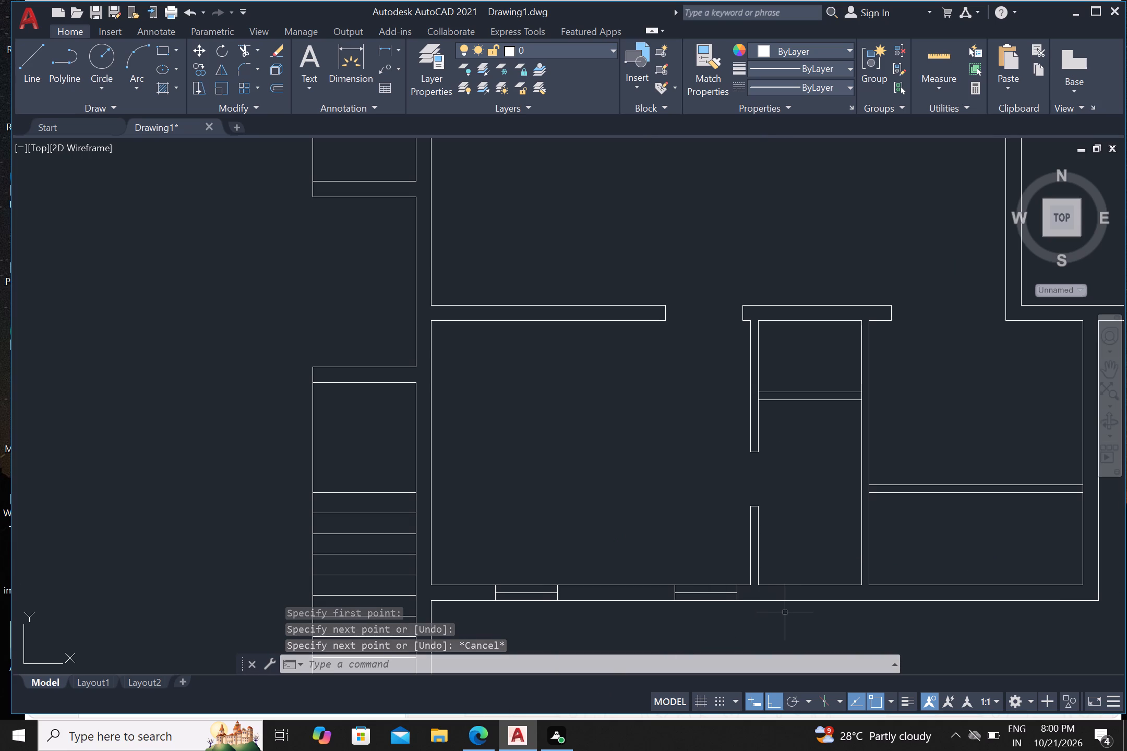
middle_drag(795, 614, 713, 608)
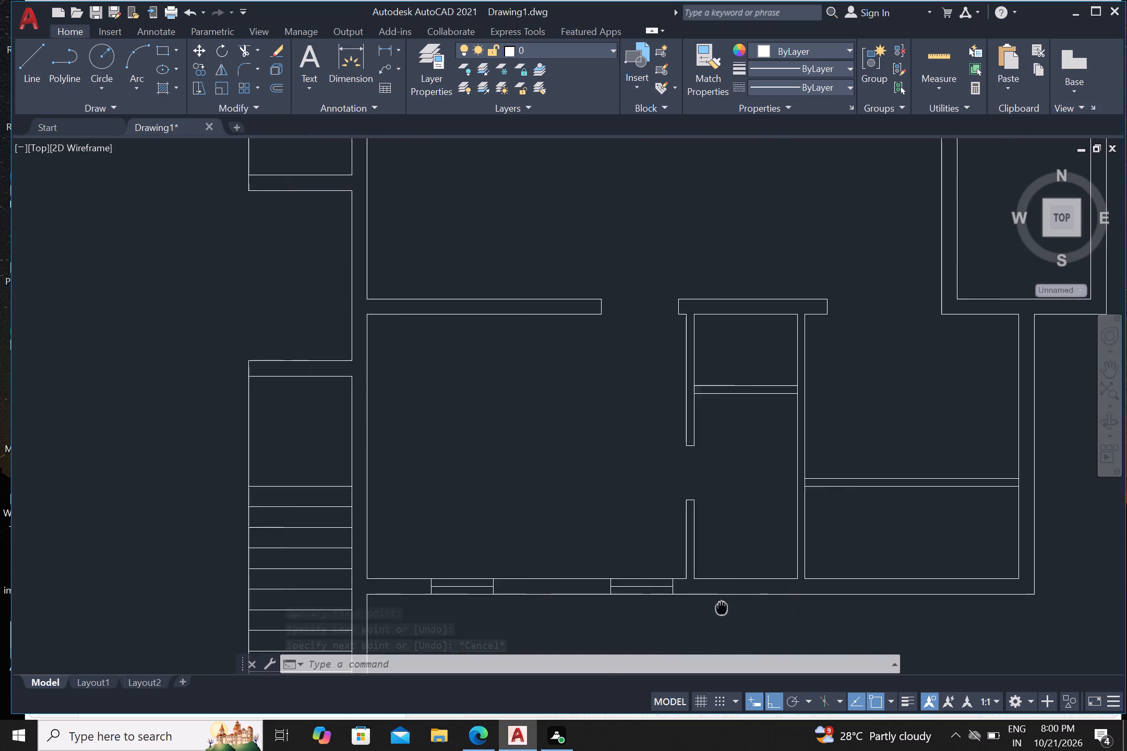
middle_drag(713, 608, 677, 601)
scroll(716, 601, up, 1)
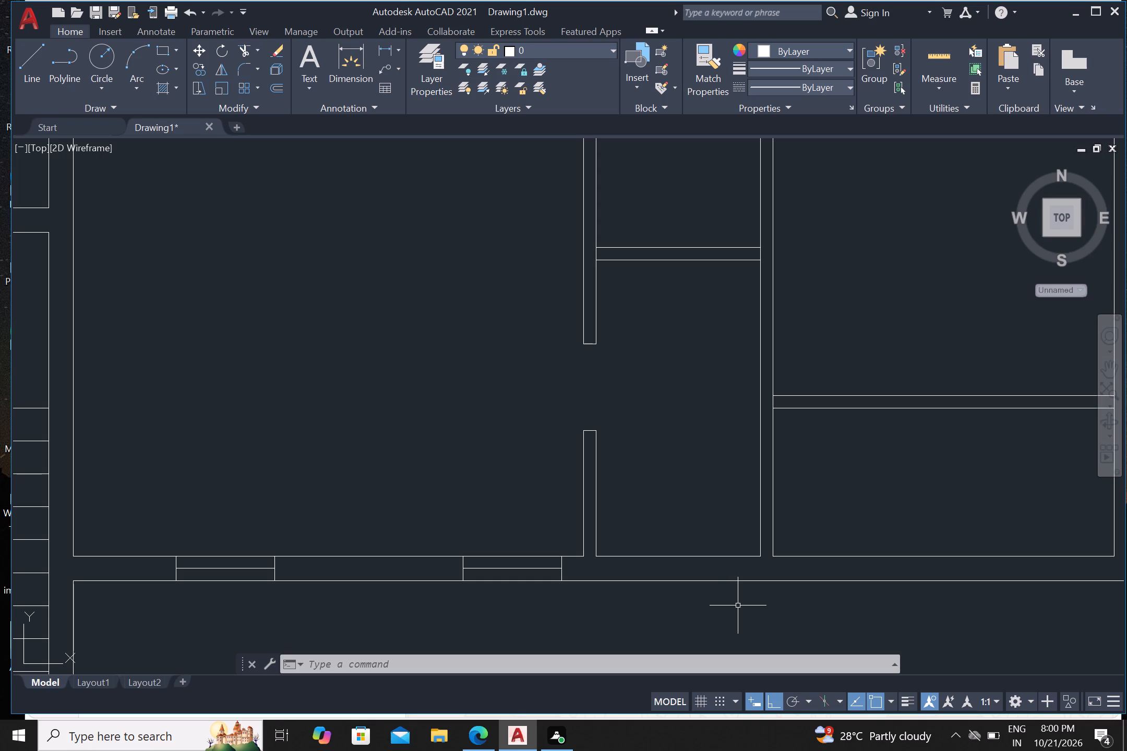
key(Return)
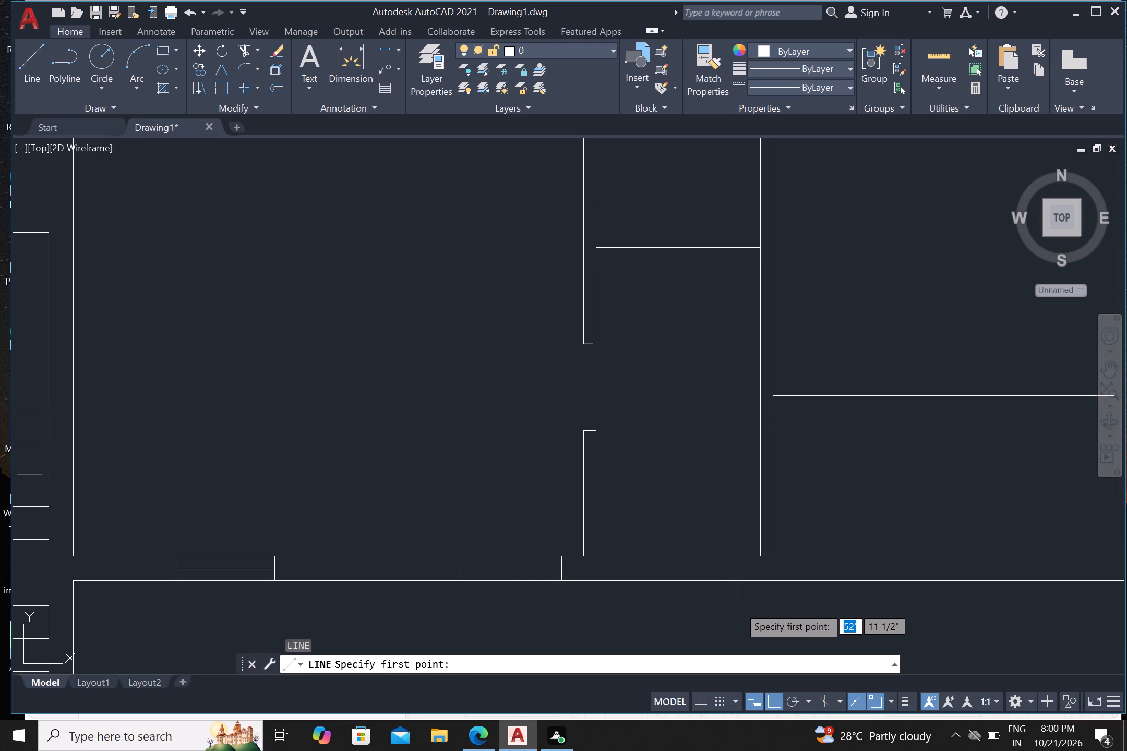
drag(764, 561, 764, 580)
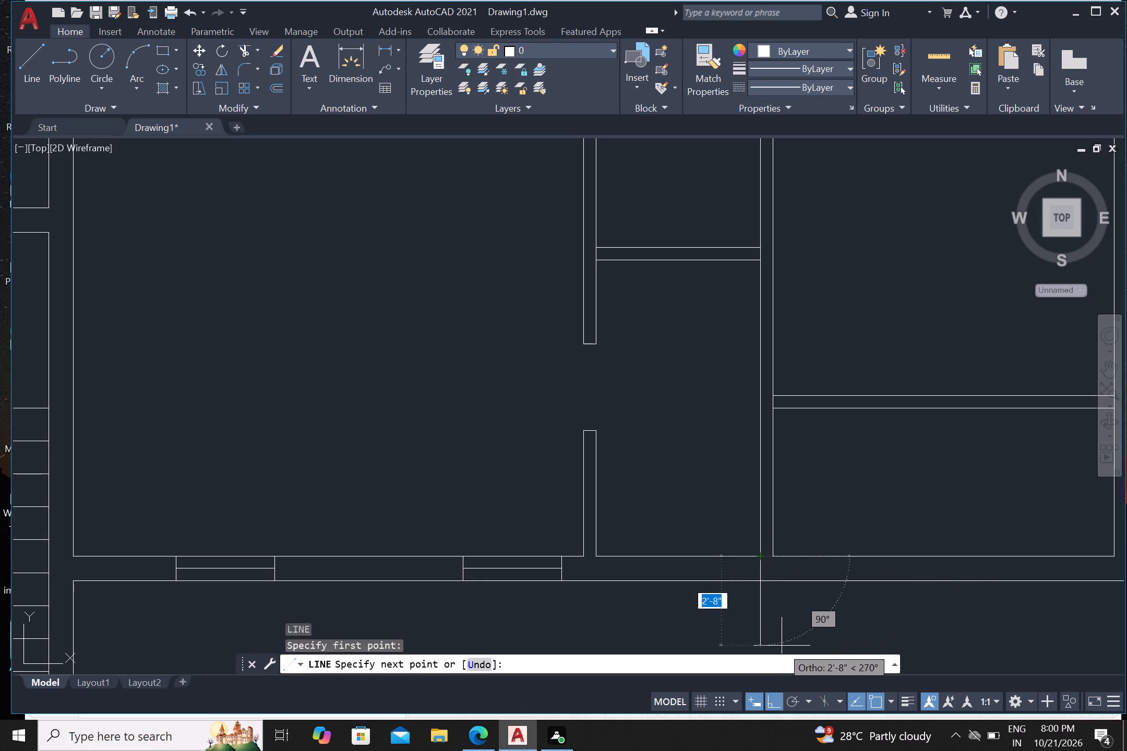
drag(784, 646, 787, 636)
key(Escape)
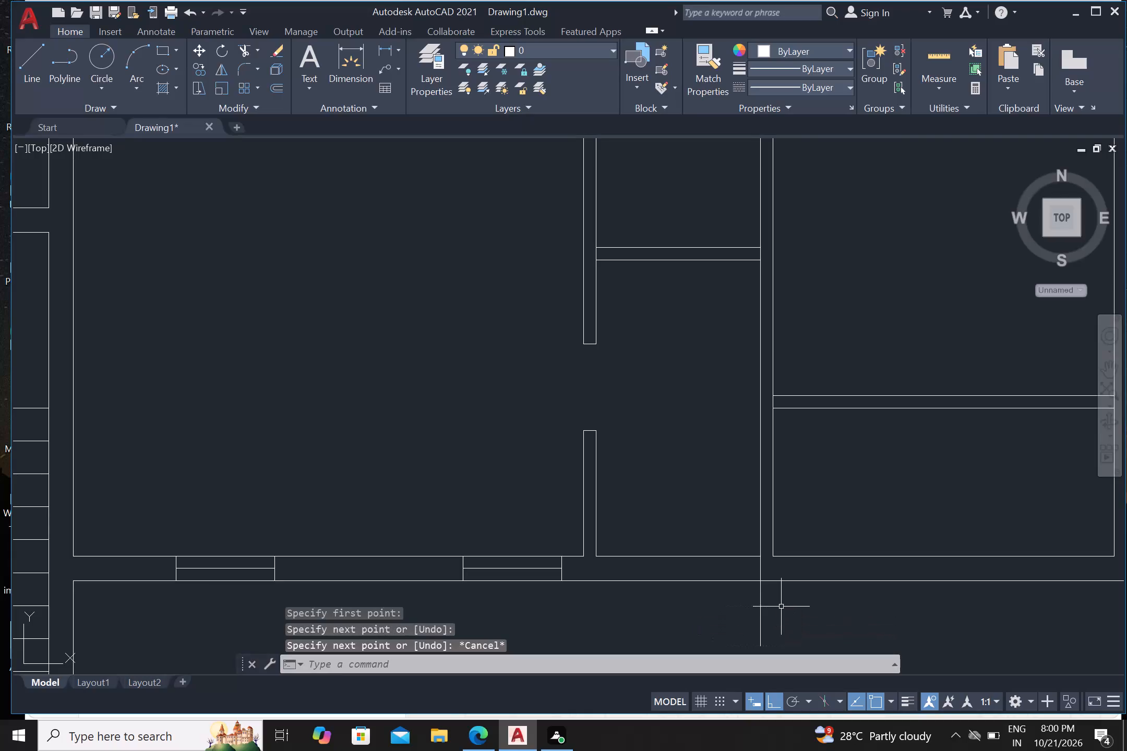
Offset the new vertical line at the narrow middle room's right end 2' to the left.
key(o)
key(Return)
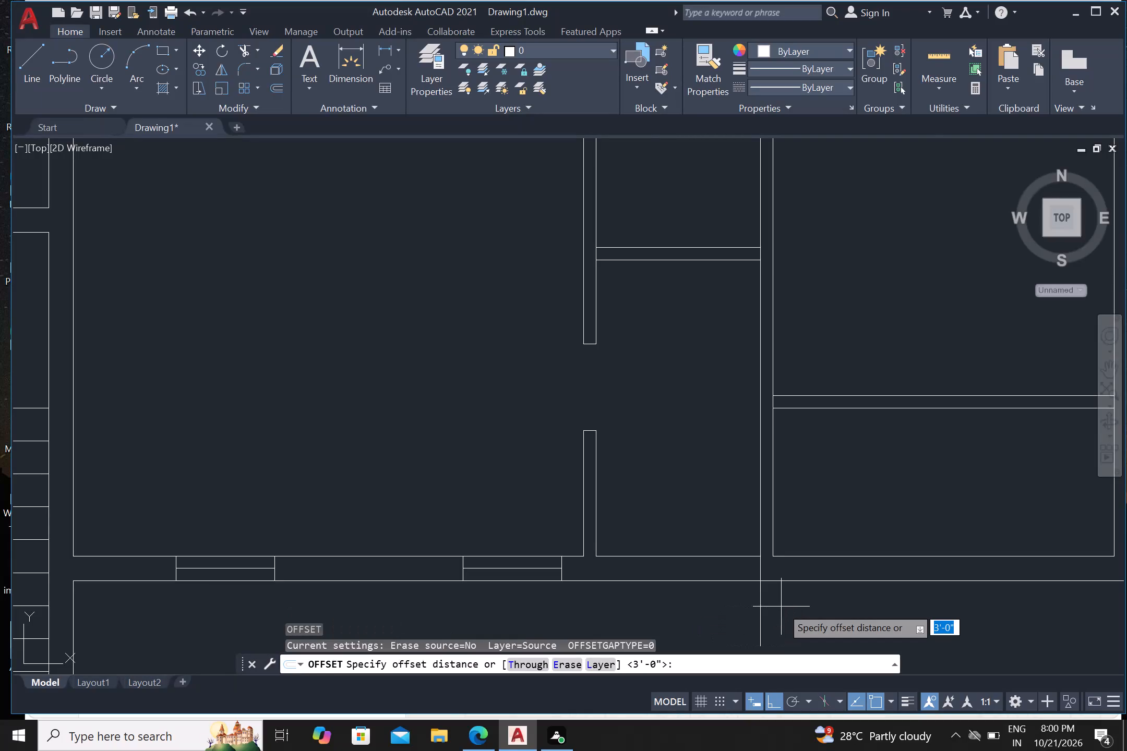
key(2)
key(apostrophe)
key(Return)
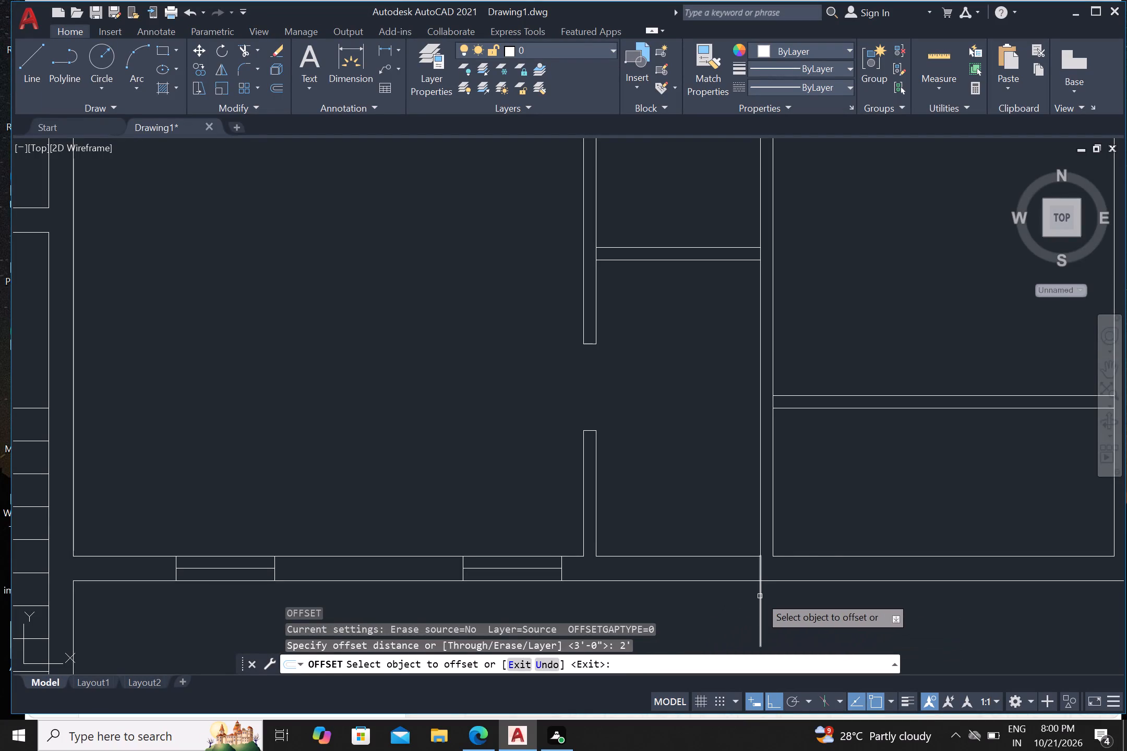
click(760, 596)
click(696, 614)
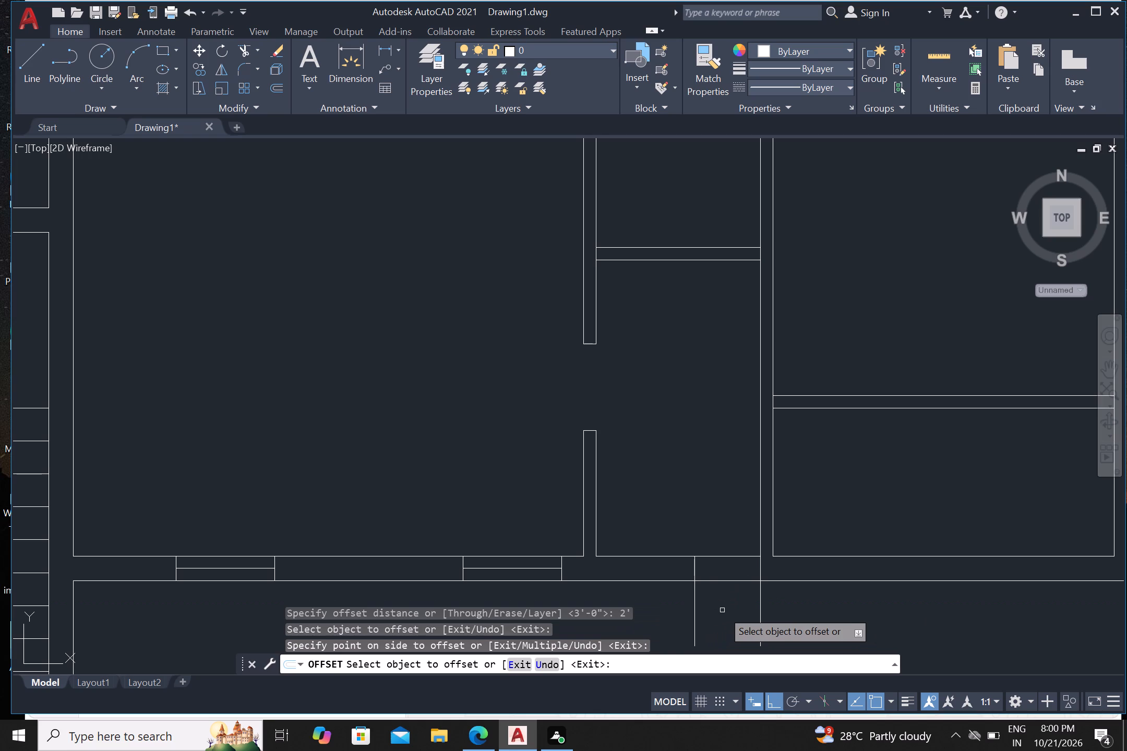
key(Escape)
Trim the parts of the narrow middle room's two vertical window lines that extend below the bottom exterior wall.
text(tr)
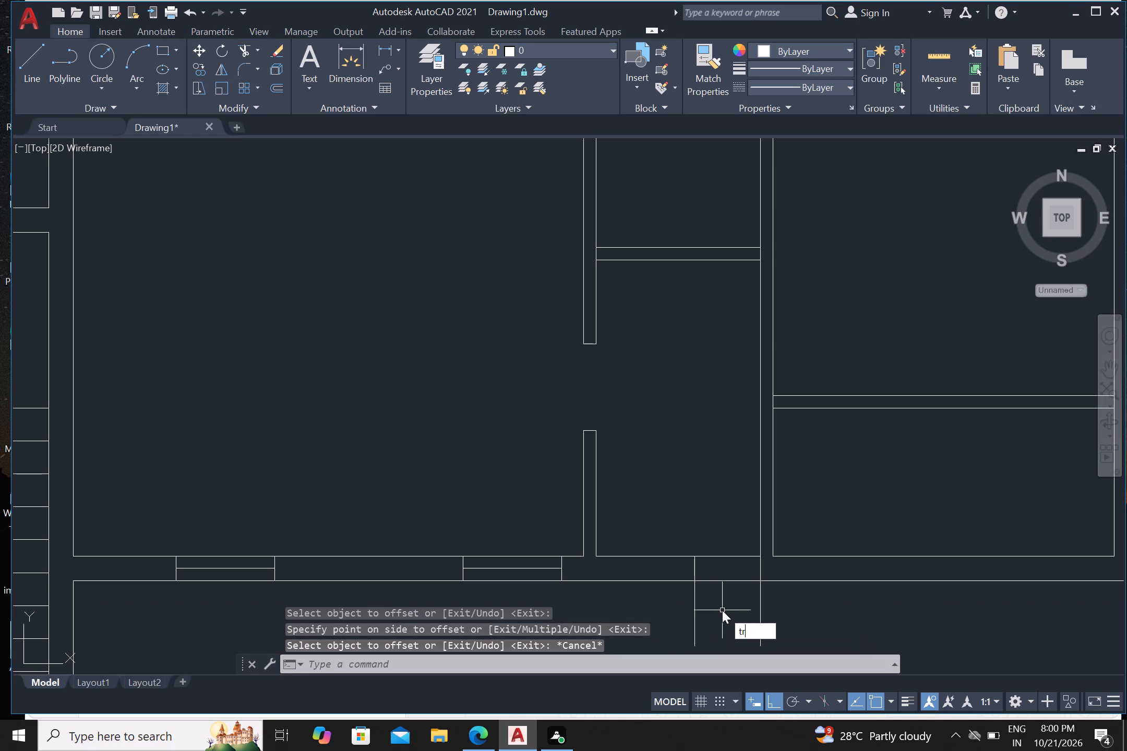
key(Return)
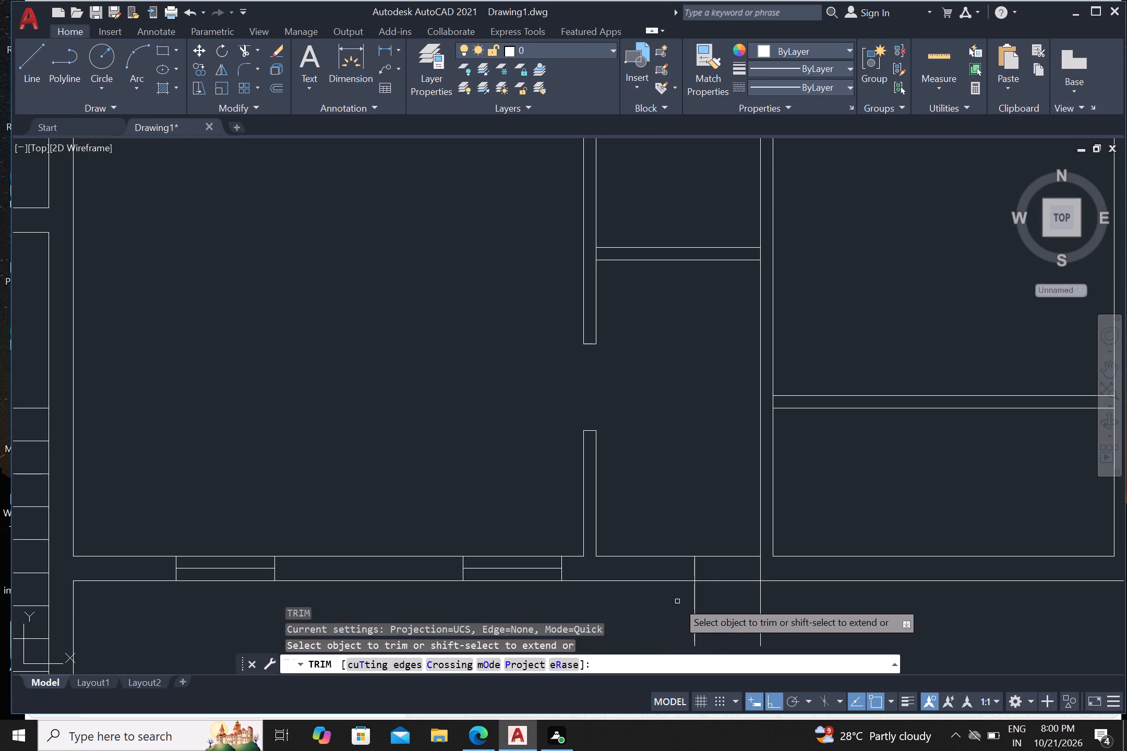
click(678, 601)
drag(783, 610, 774, 602)
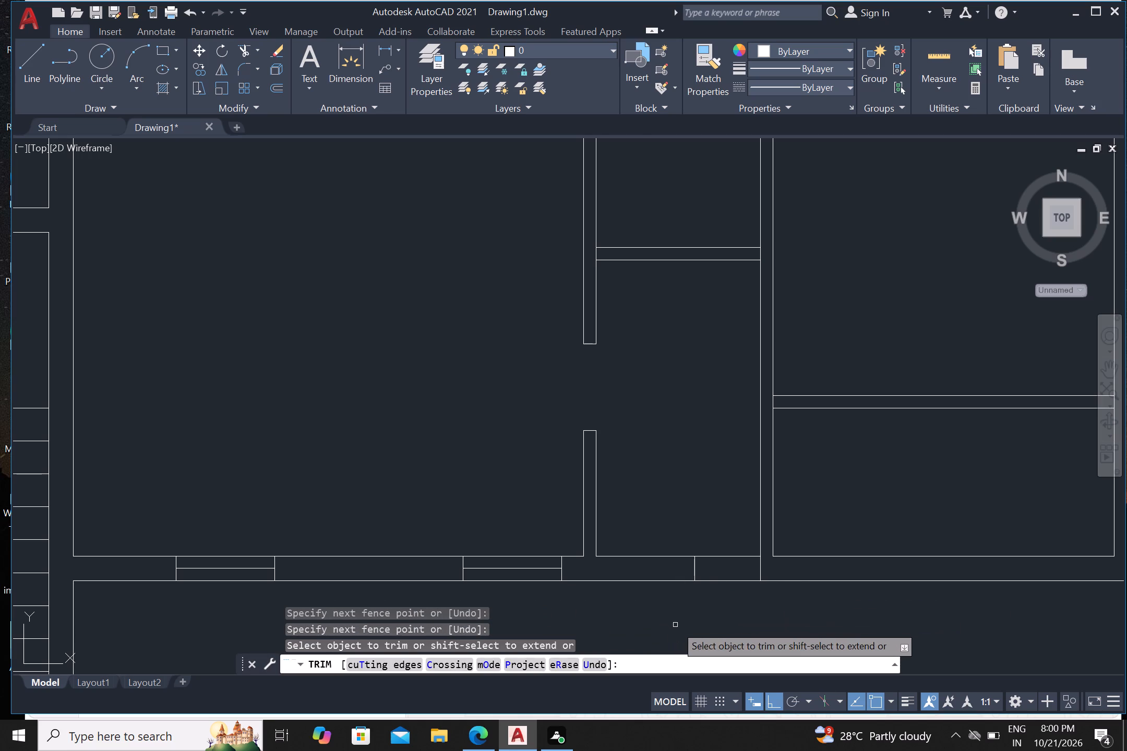
key(Escape)
Draw a horizontal line joining the midpoints of the narrow middle room's two vertical window lines.
key(l)
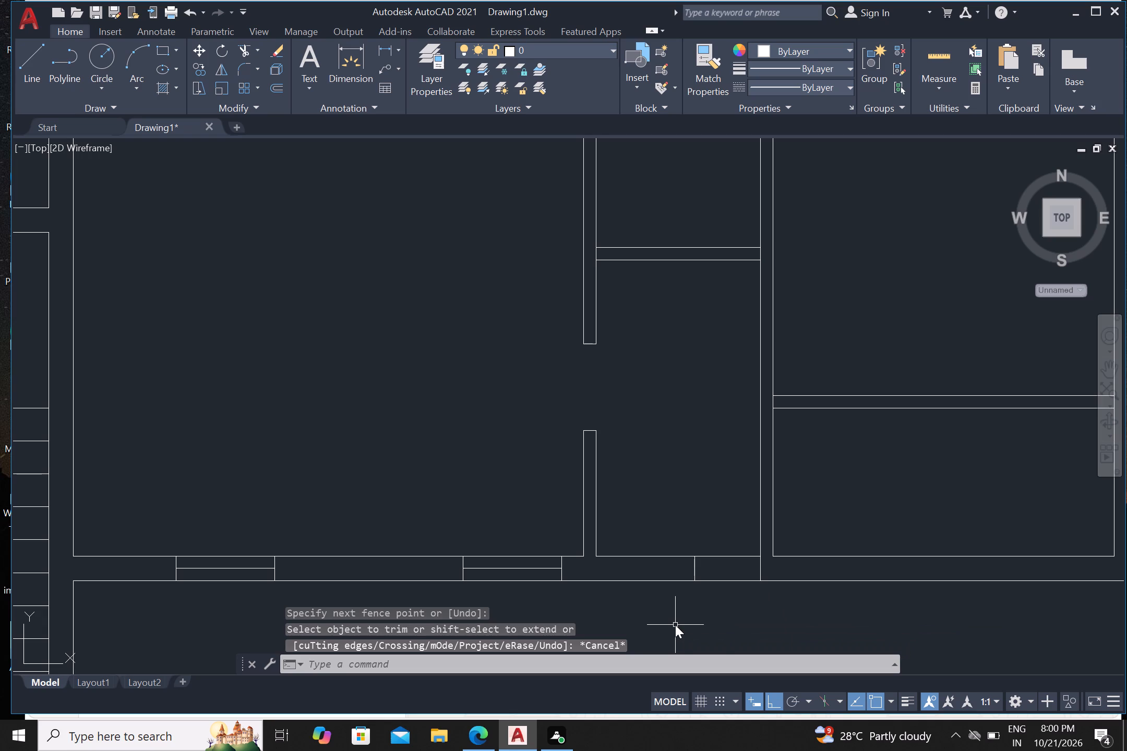
key(Return)
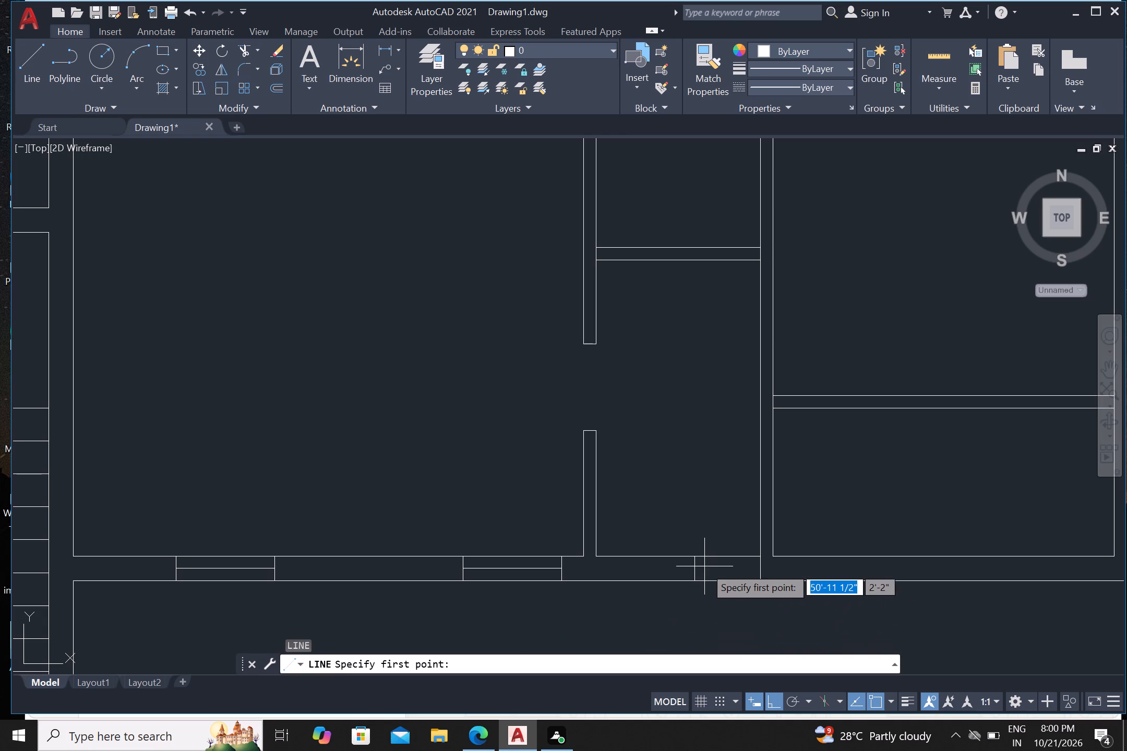
scroll(704, 566, up, 2)
click(676, 573)
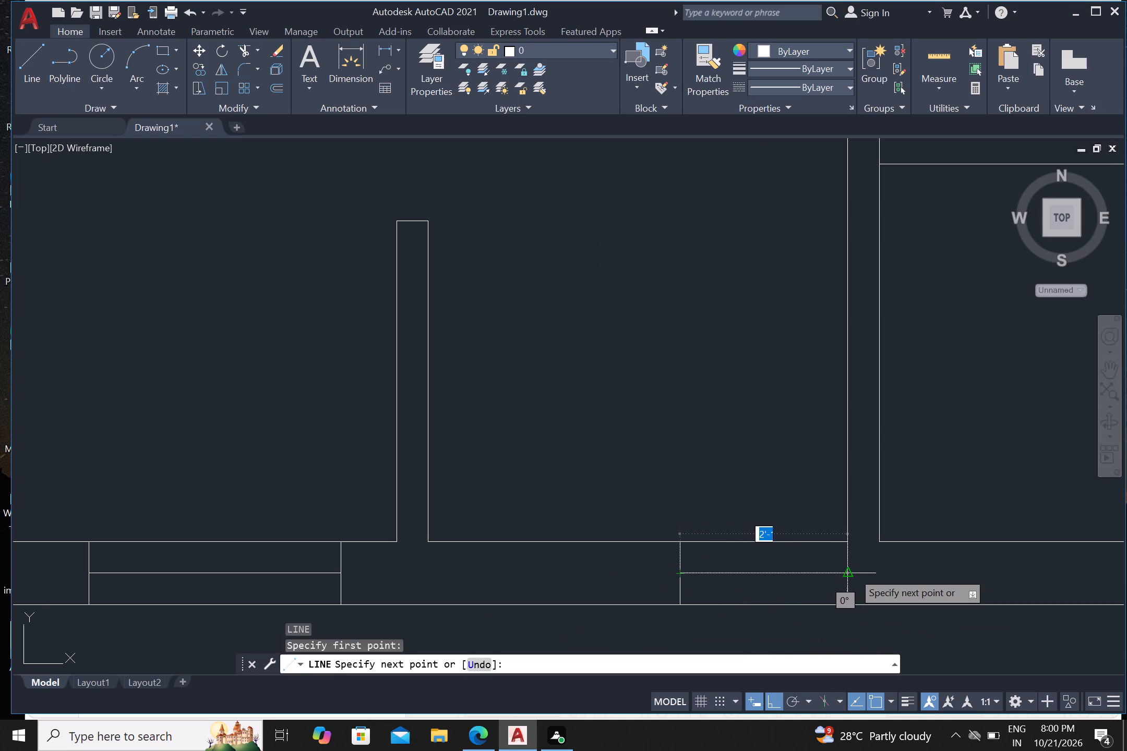
click(845, 573)
key(Escape)
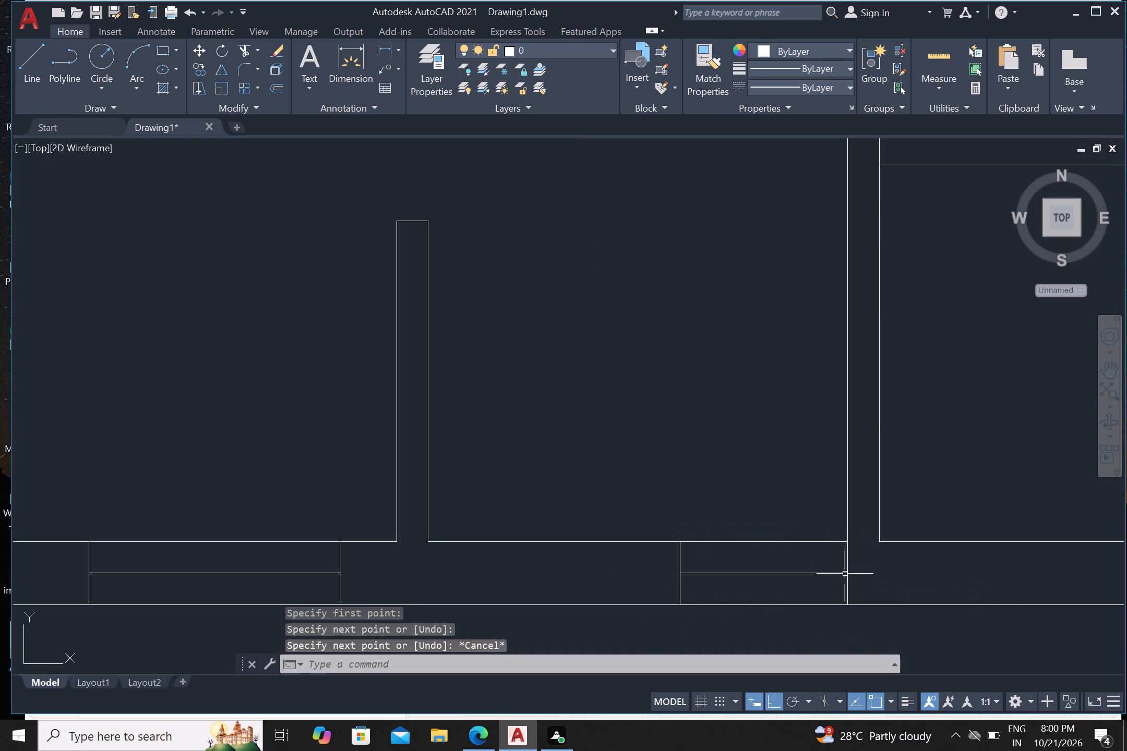
Draw two vertical lines across the bottom exterior wall of the bottom-right room, one near each end of the room.
scroll(832, 586, down, 4)
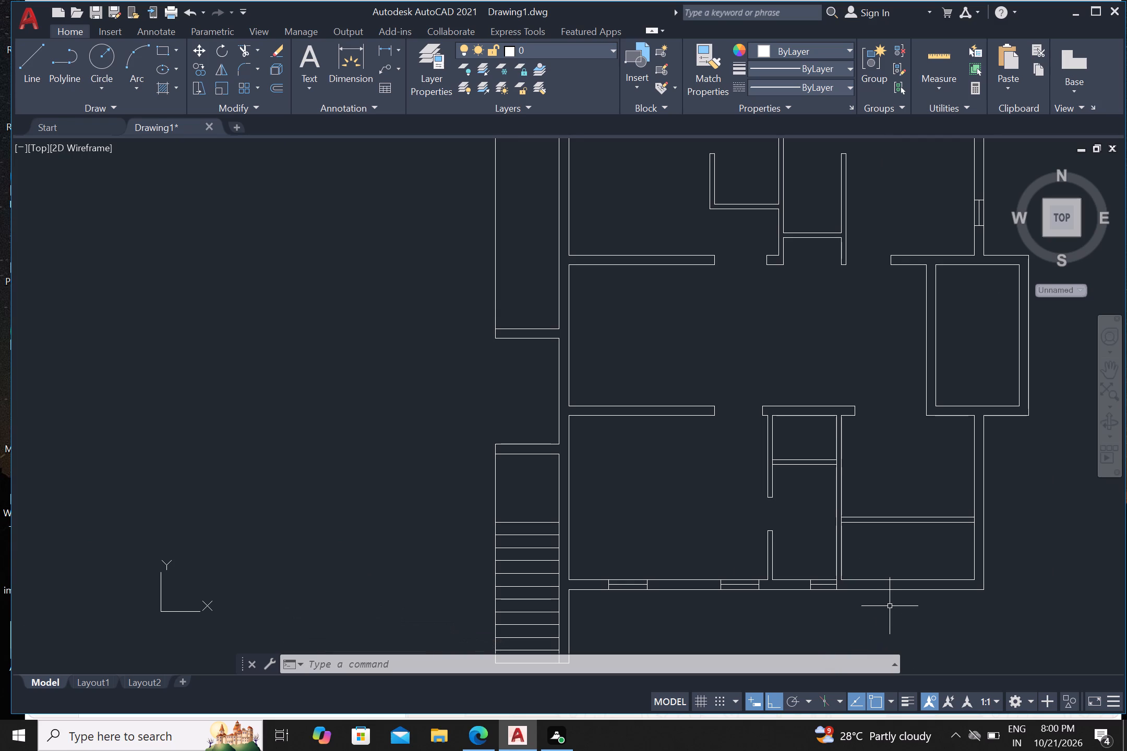
scroll(886, 609, up, 1)
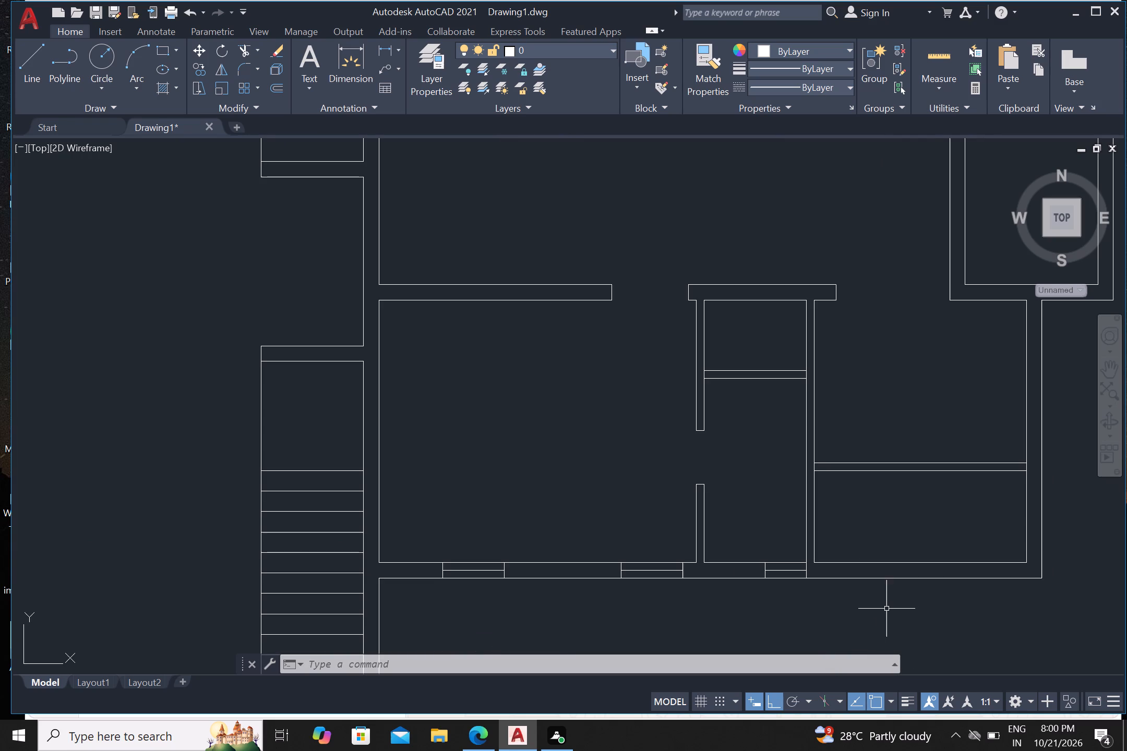
middle_drag(871, 607, 785, 605)
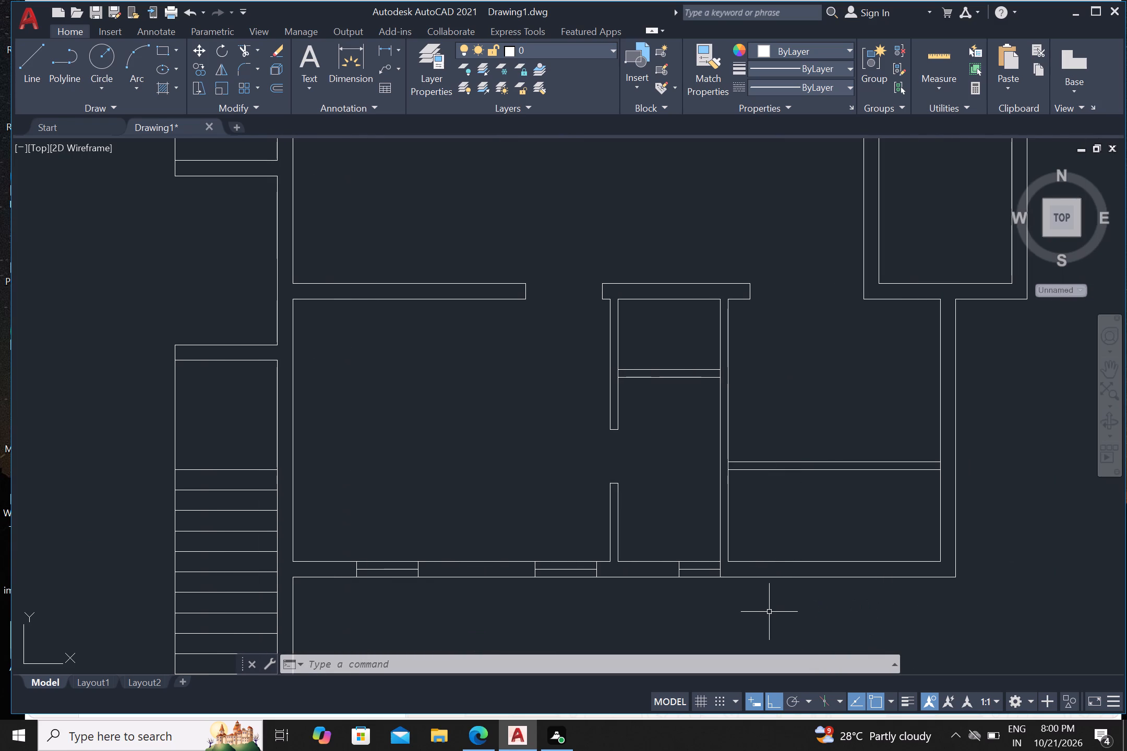
key(l)
key(Return)
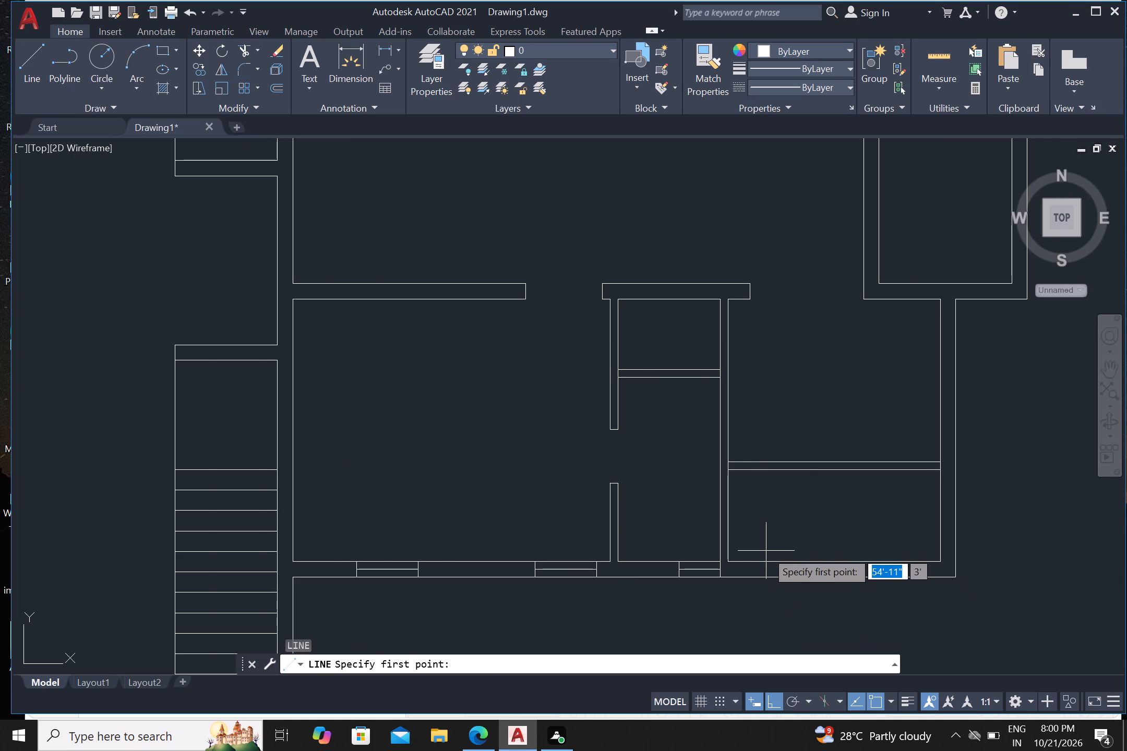
drag(766, 551, 762, 573)
click(770, 625)
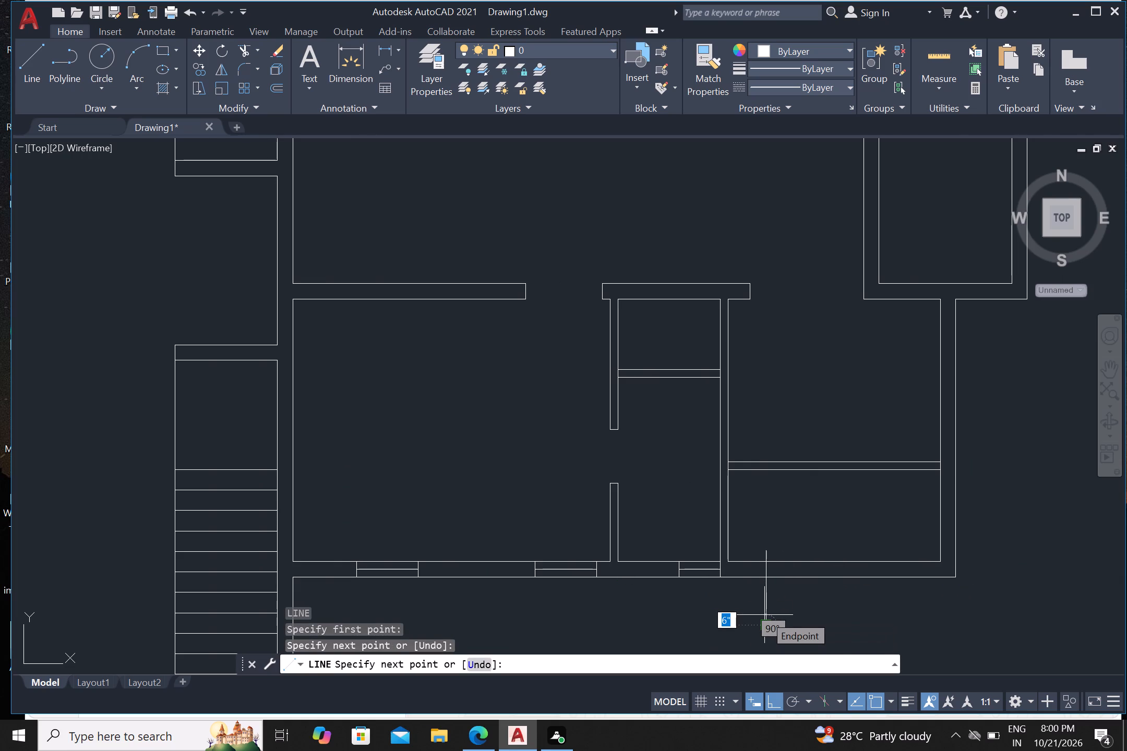
key(Escape)
key(Return)
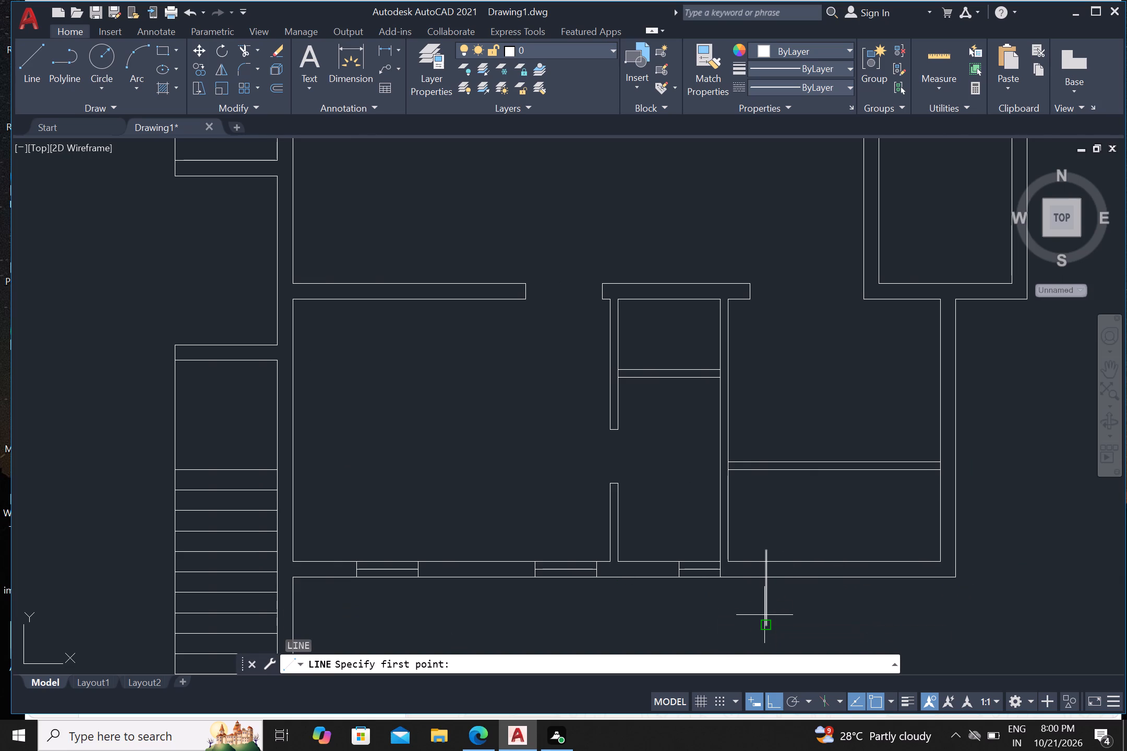
click(896, 548)
click(900, 603)
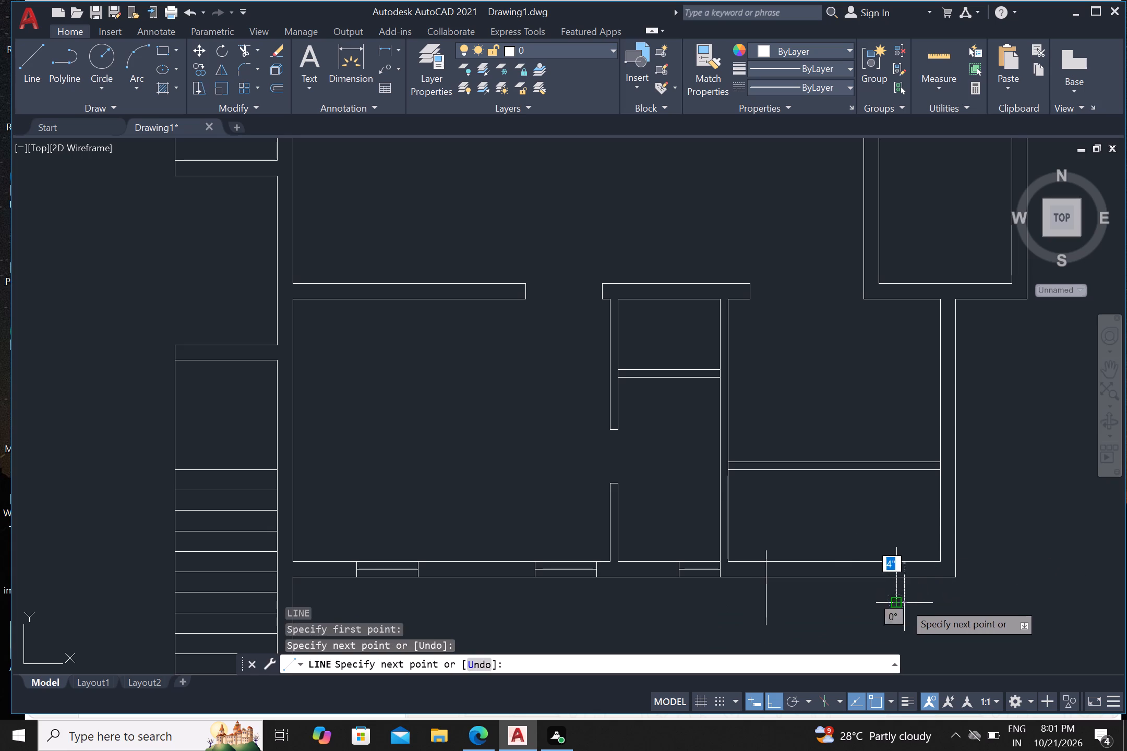
key(Escape)
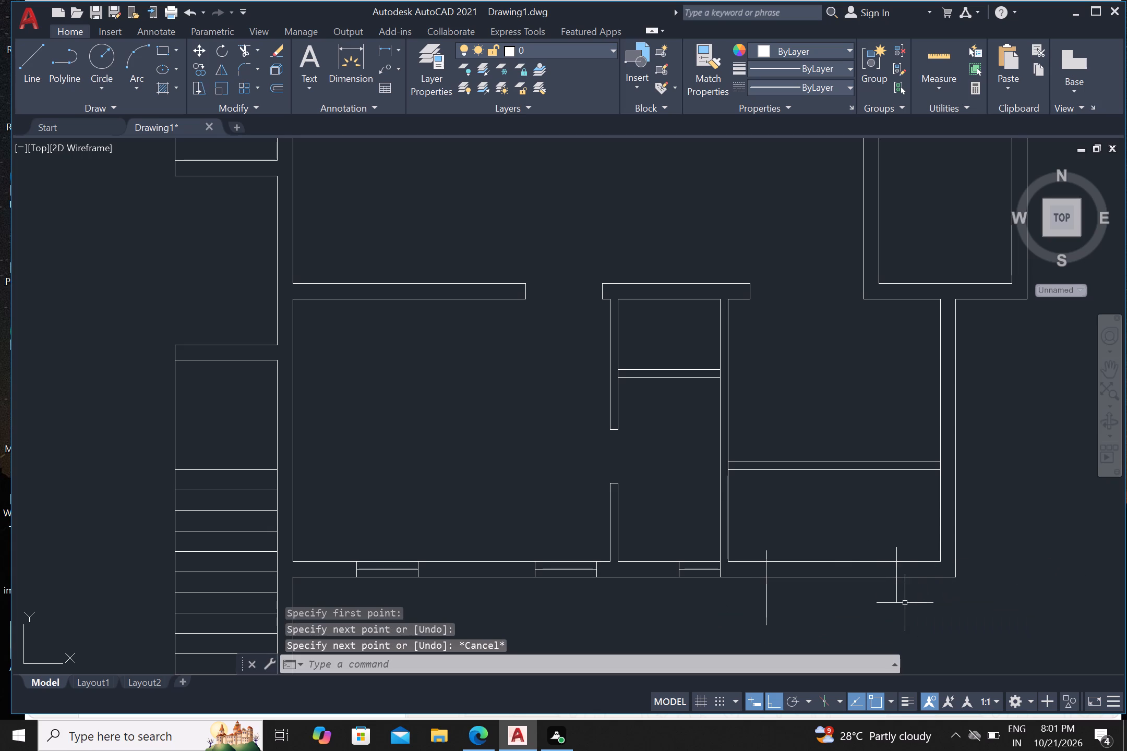
Trim the parts of the bottom-right room's two vertical window lines that extend below and above the bottom exterior wall.
text(tr)
key(Return)
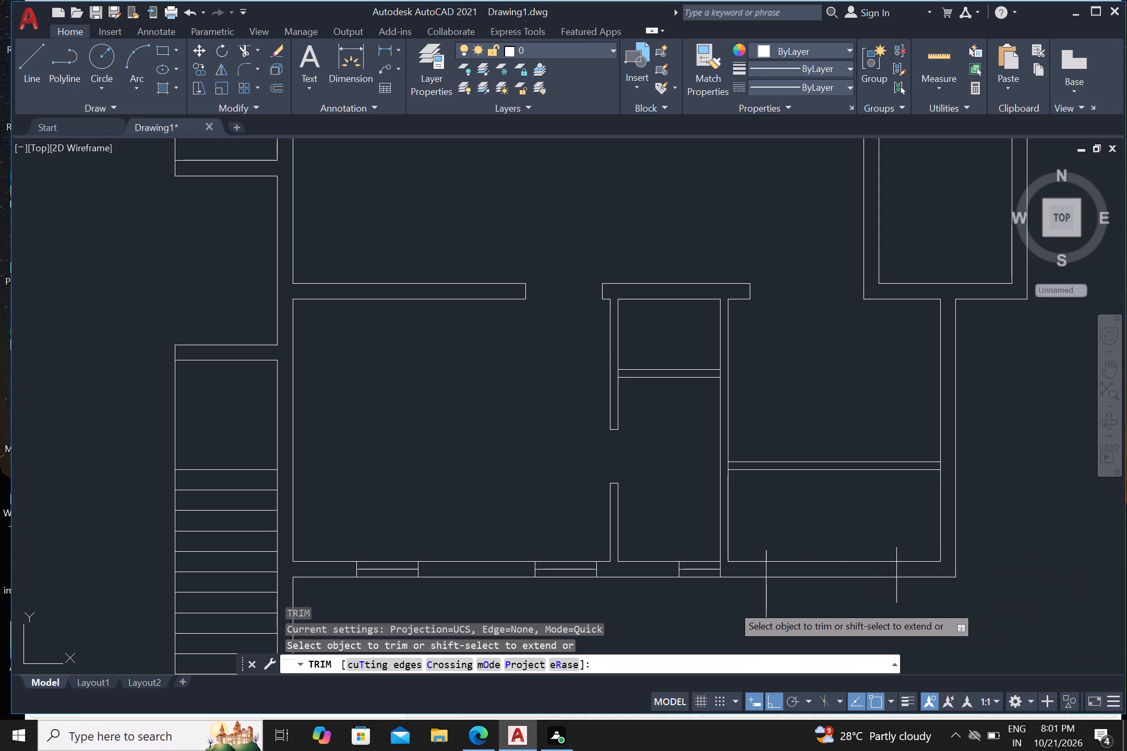
click(732, 605)
click(917, 595)
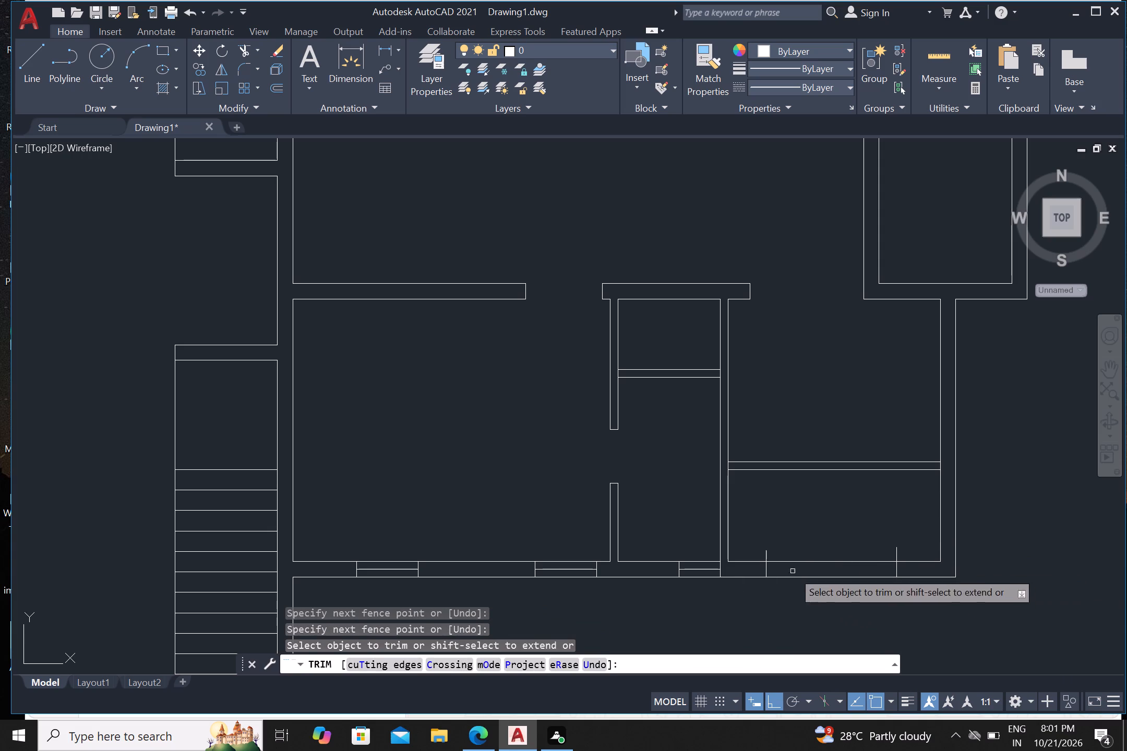
click(765, 553)
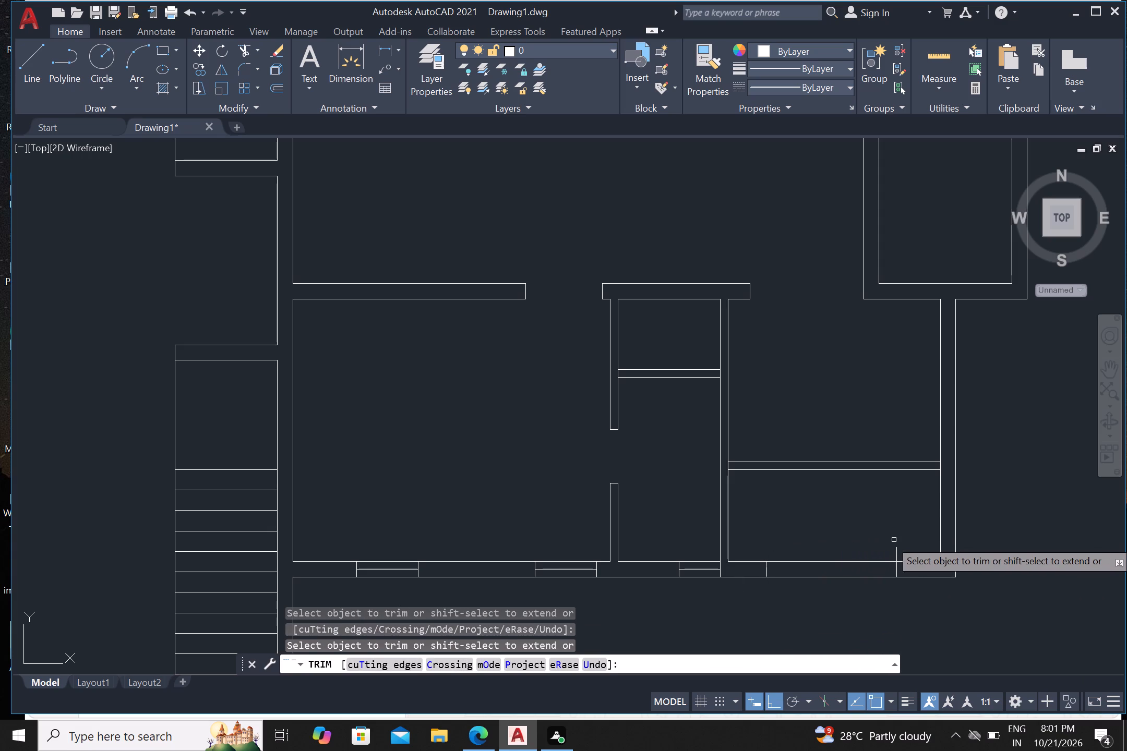
drag(897, 549, 890, 556)
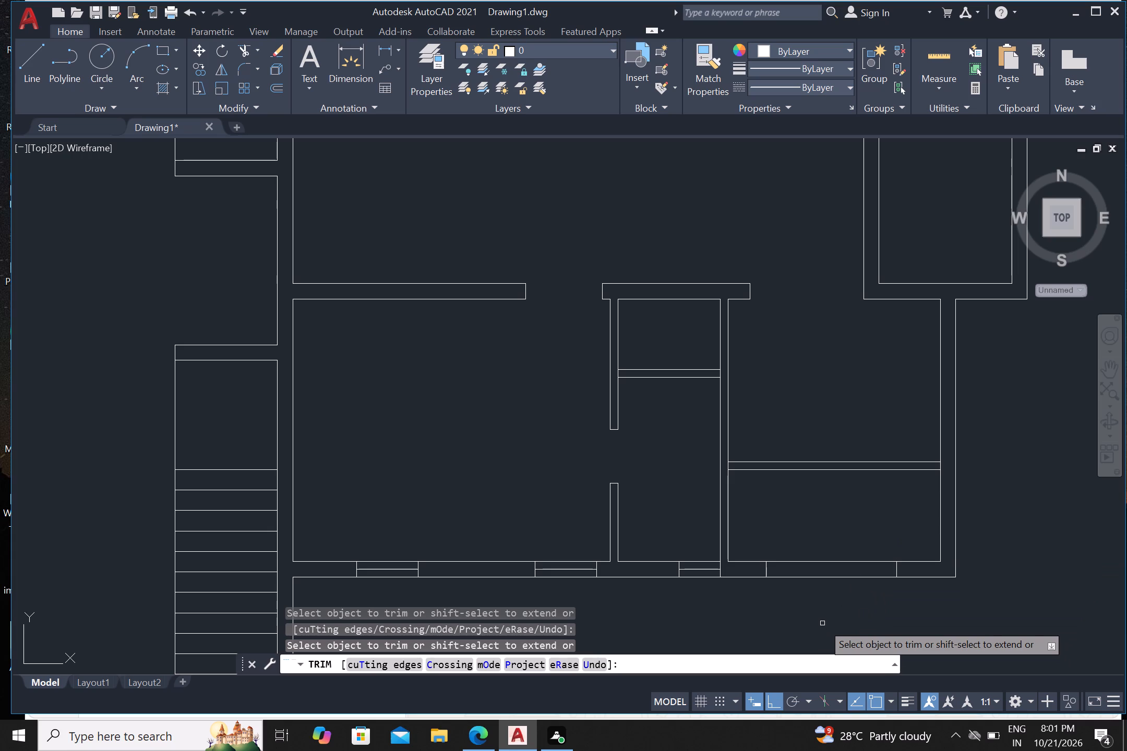
key(Escape)
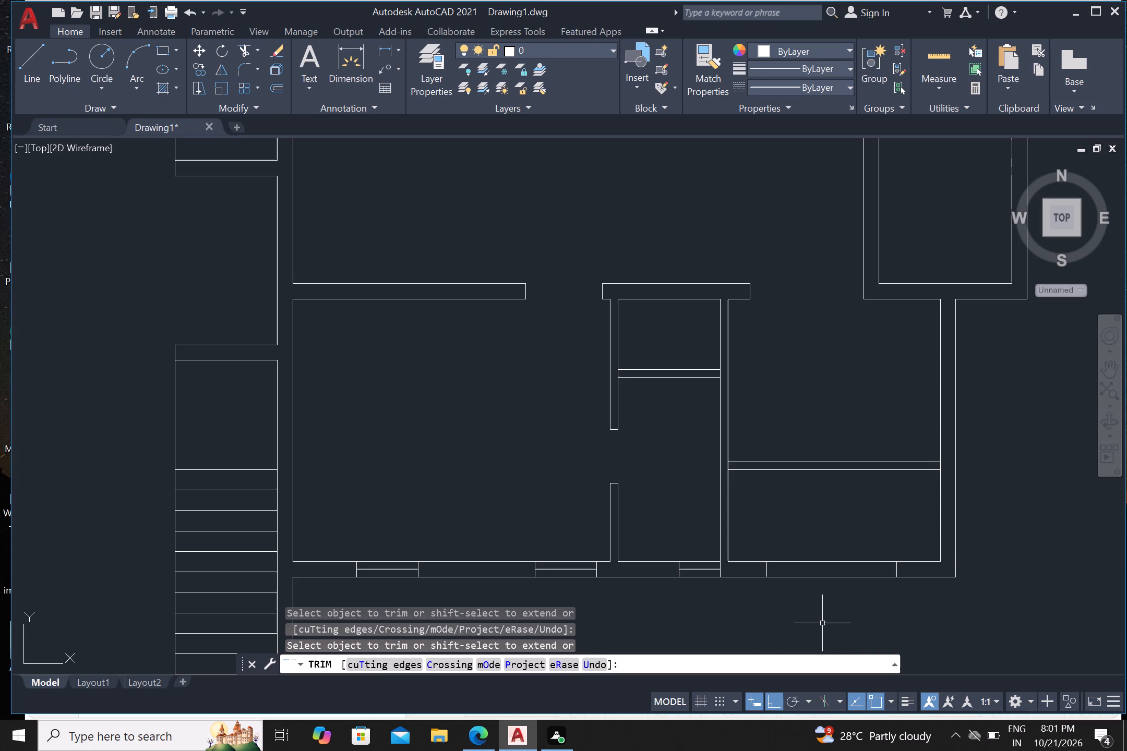
Draw a horizontal line joining the midpoints of the bottom-right room's two vertical window lines.
key(l)
key(Return)
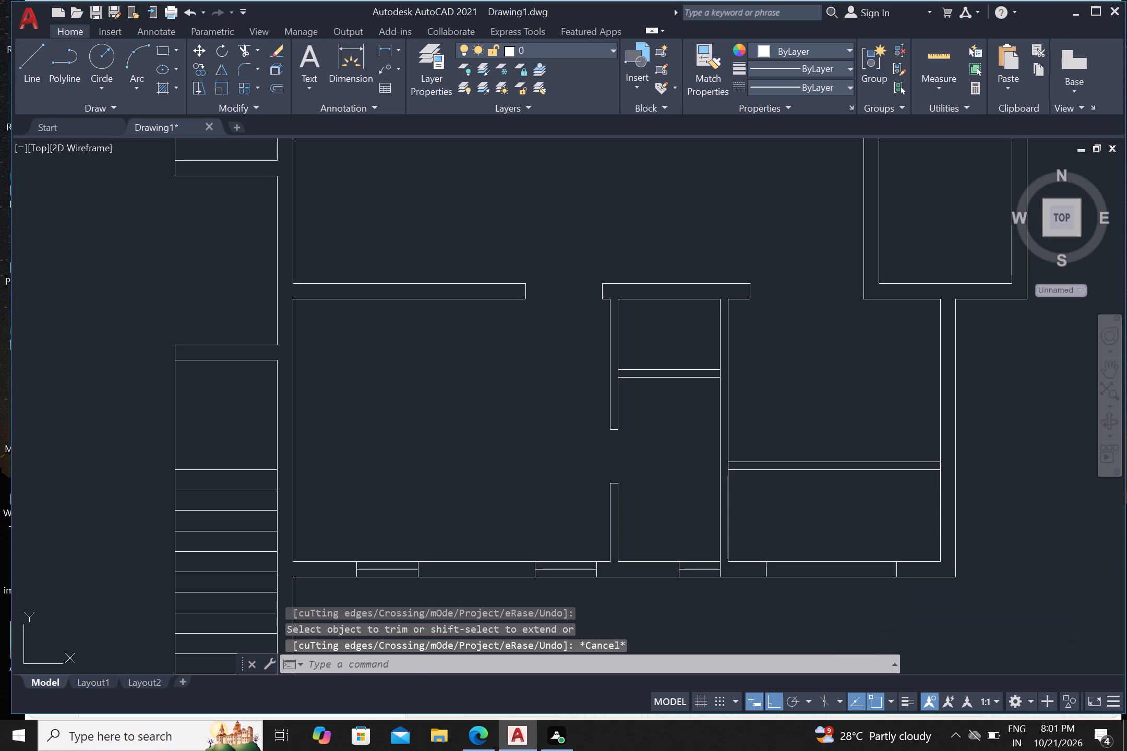
scroll(814, 597, up, 1)
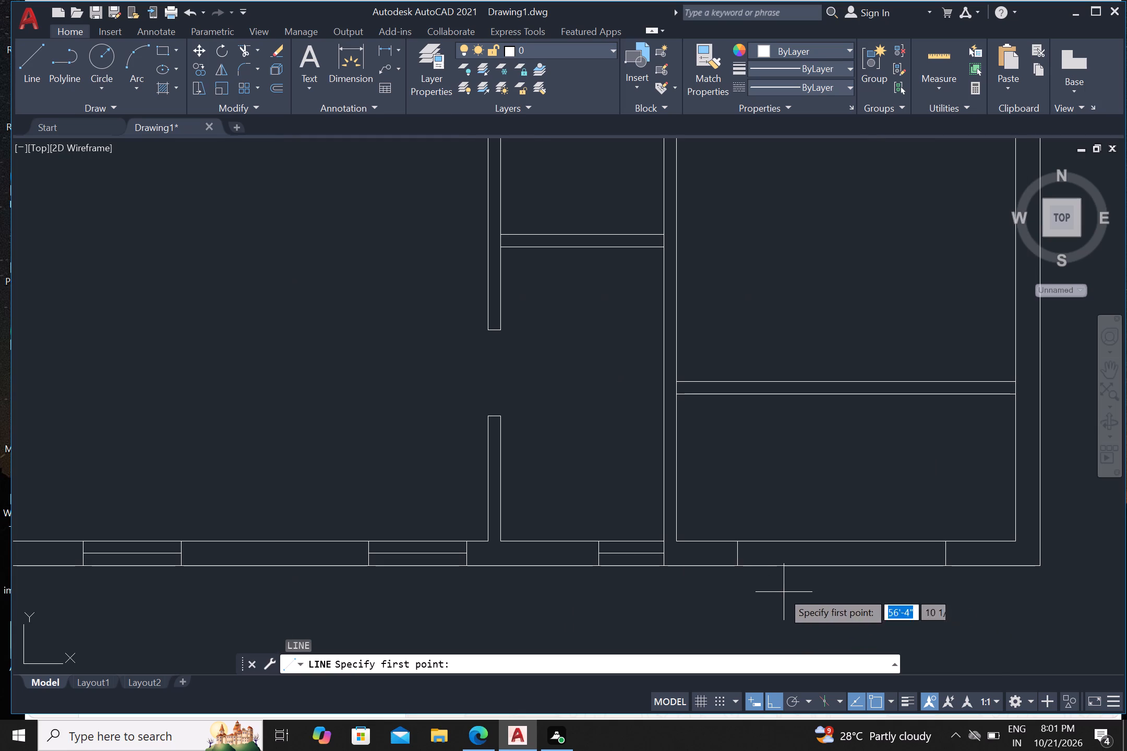
scroll(725, 556, up, 2)
click(756, 547)
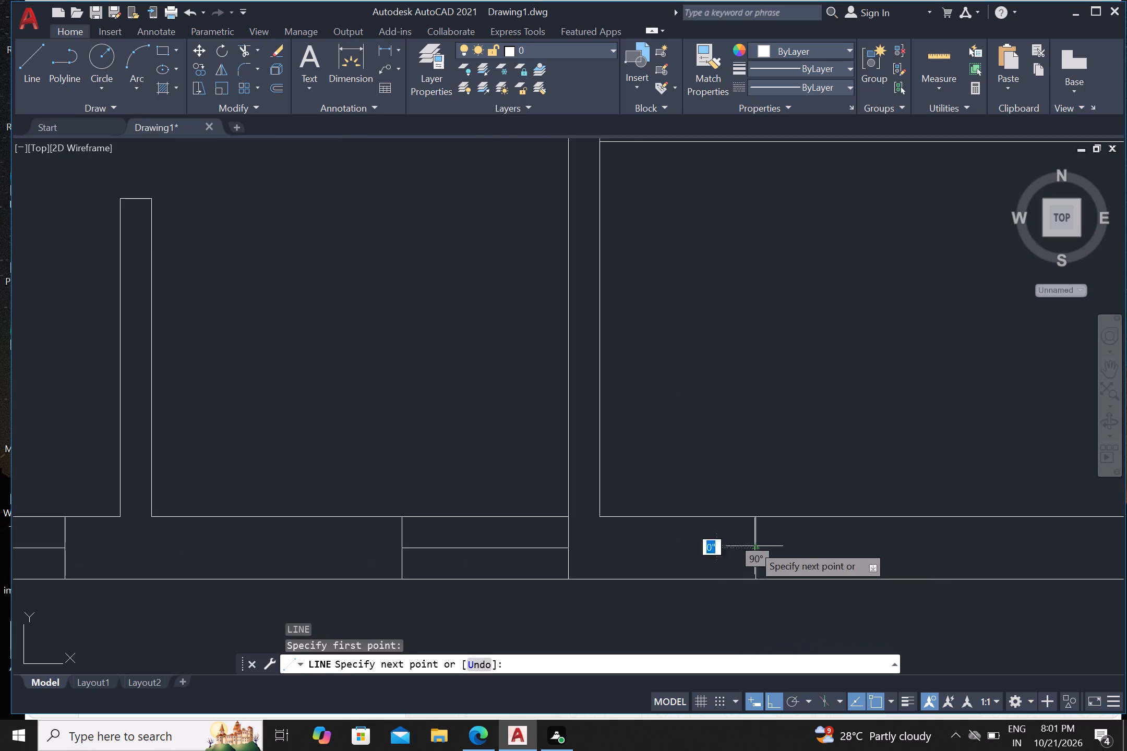
scroll(744, 541, down, 3)
scroll(841, 541, up, 2)
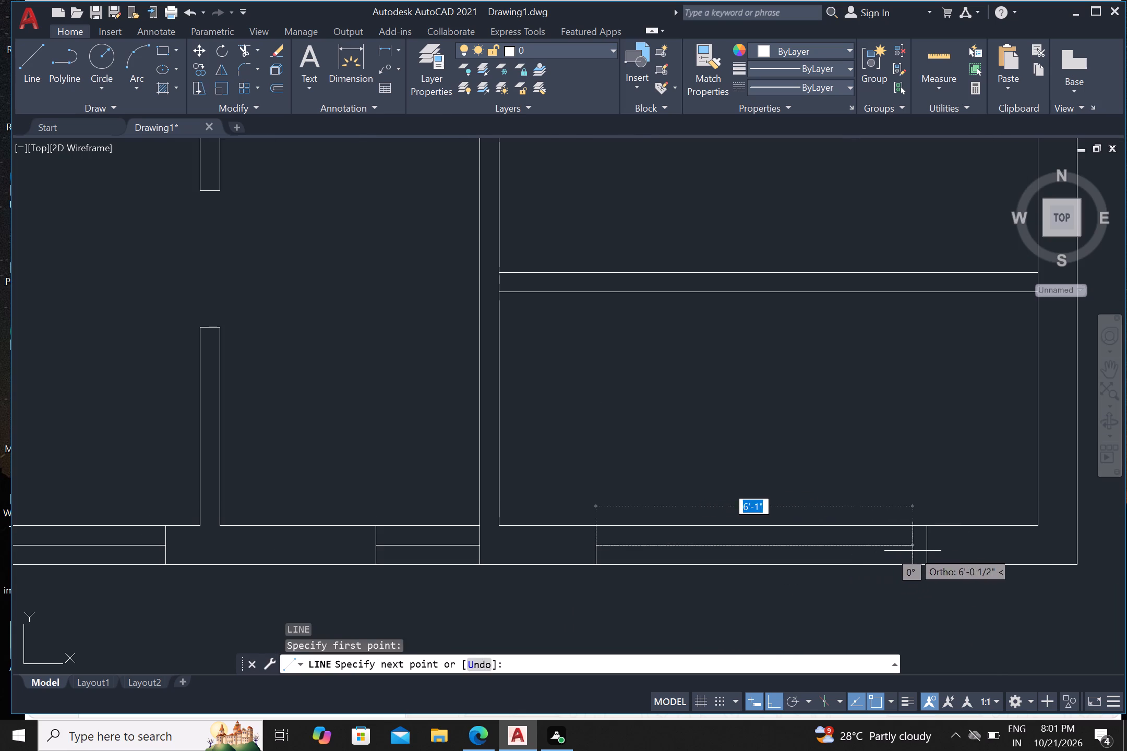
click(926, 551)
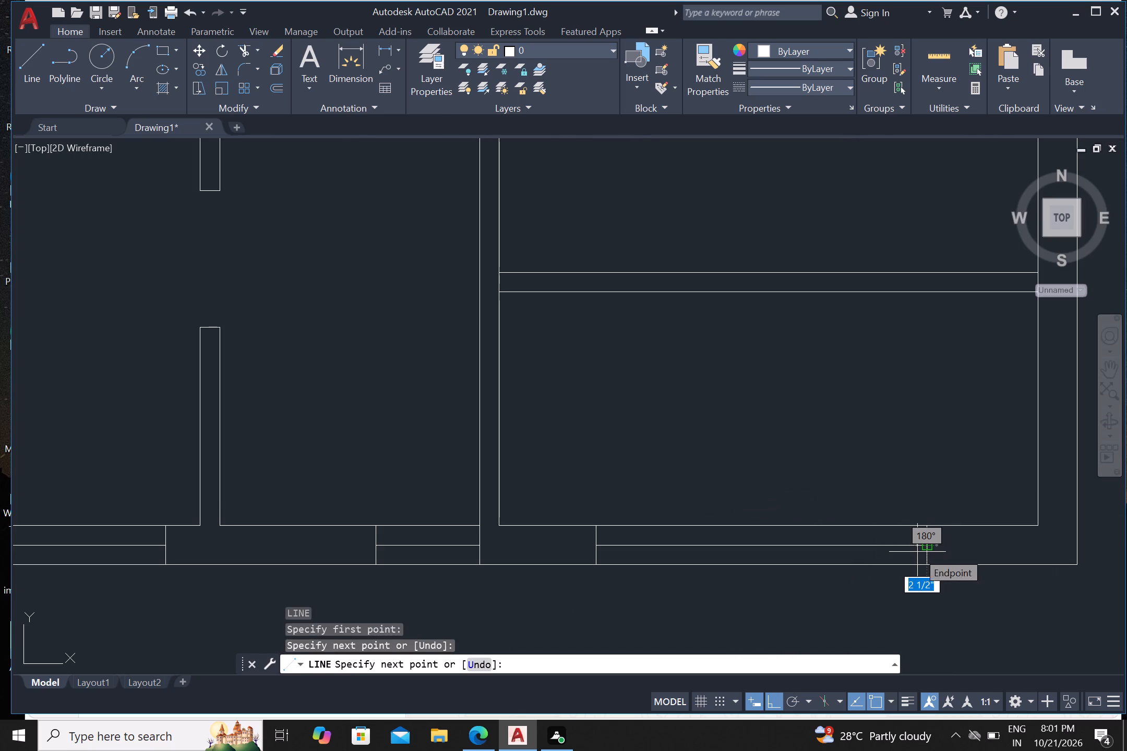
key(Escape)
Offset the bottom-right partition's upper line 2'-0" upward and the exterior wall's inner line segments 2'-0" into the room.
scroll(888, 591, down, 3)
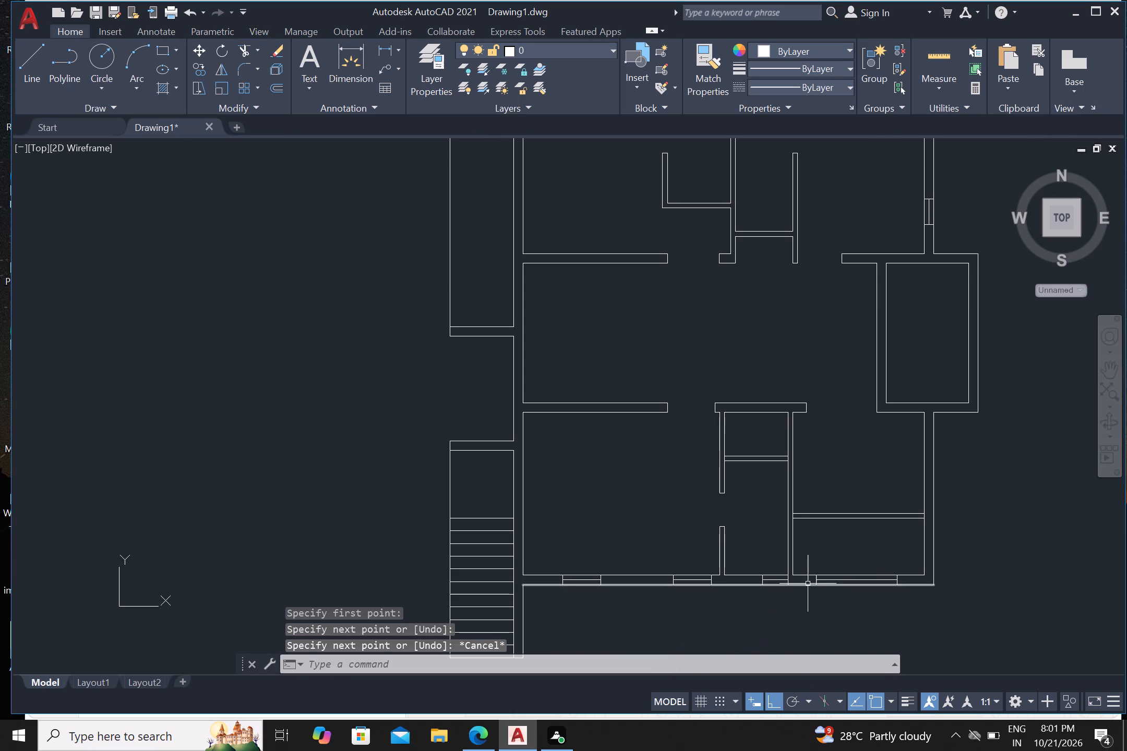
scroll(865, 537, up, 1)
middle_drag(845, 542, 794, 555)
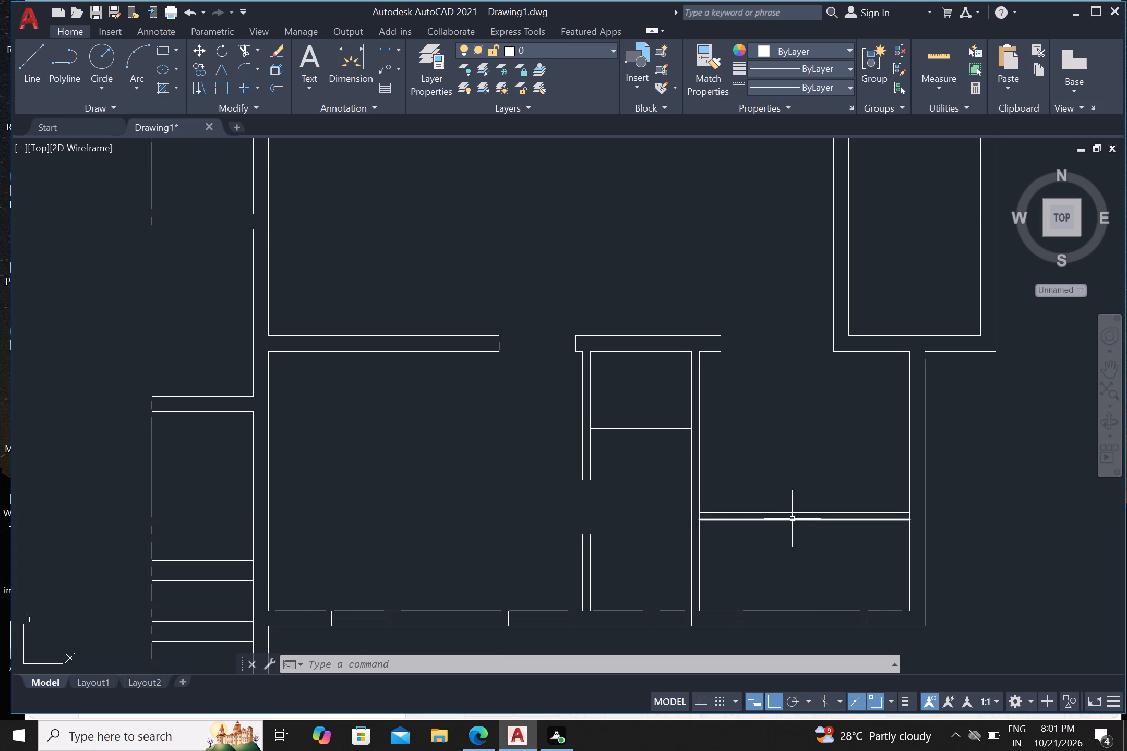
scroll(800, 524, down, 1)
scroll(676, 537, down, 1)
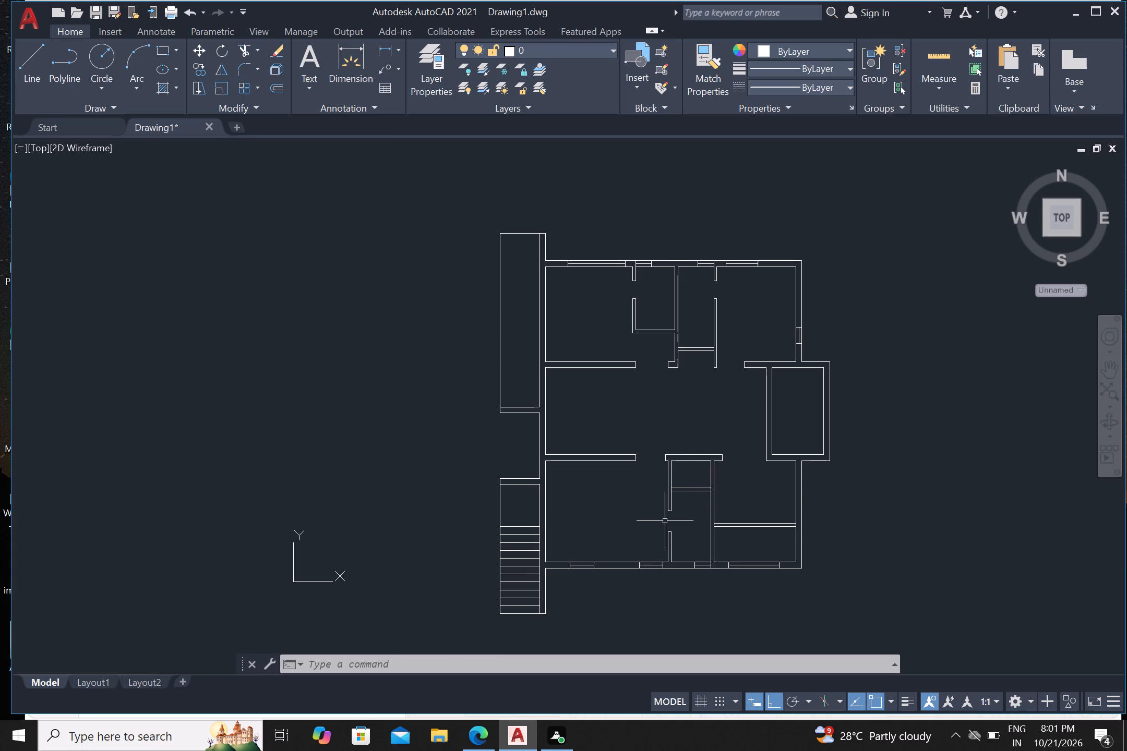
middle_drag(645, 522, 571, 503)
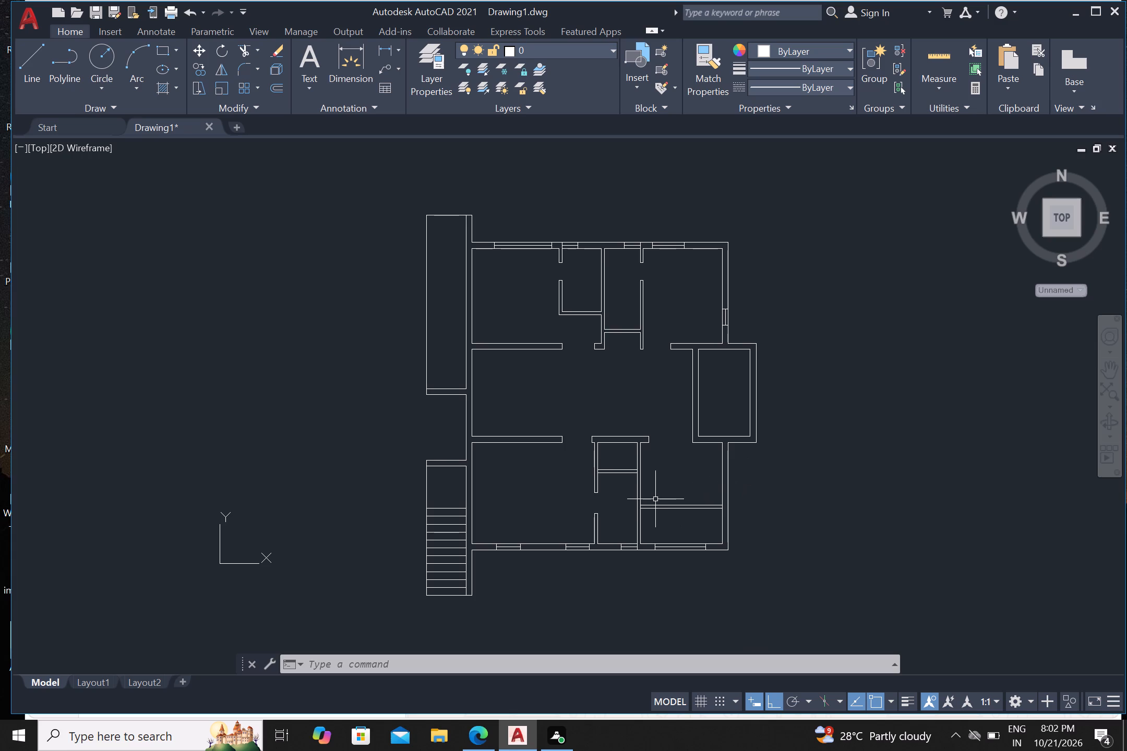
scroll(681, 492, up, 1)
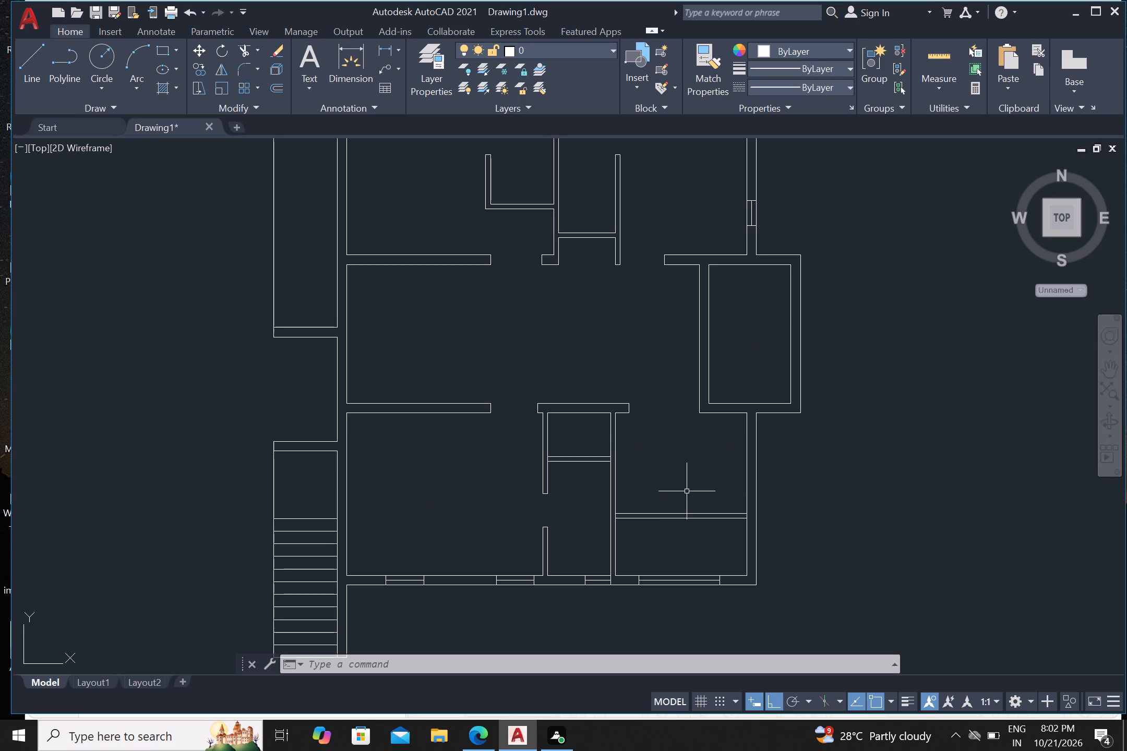
middle_drag(615, 494, 631, 489)
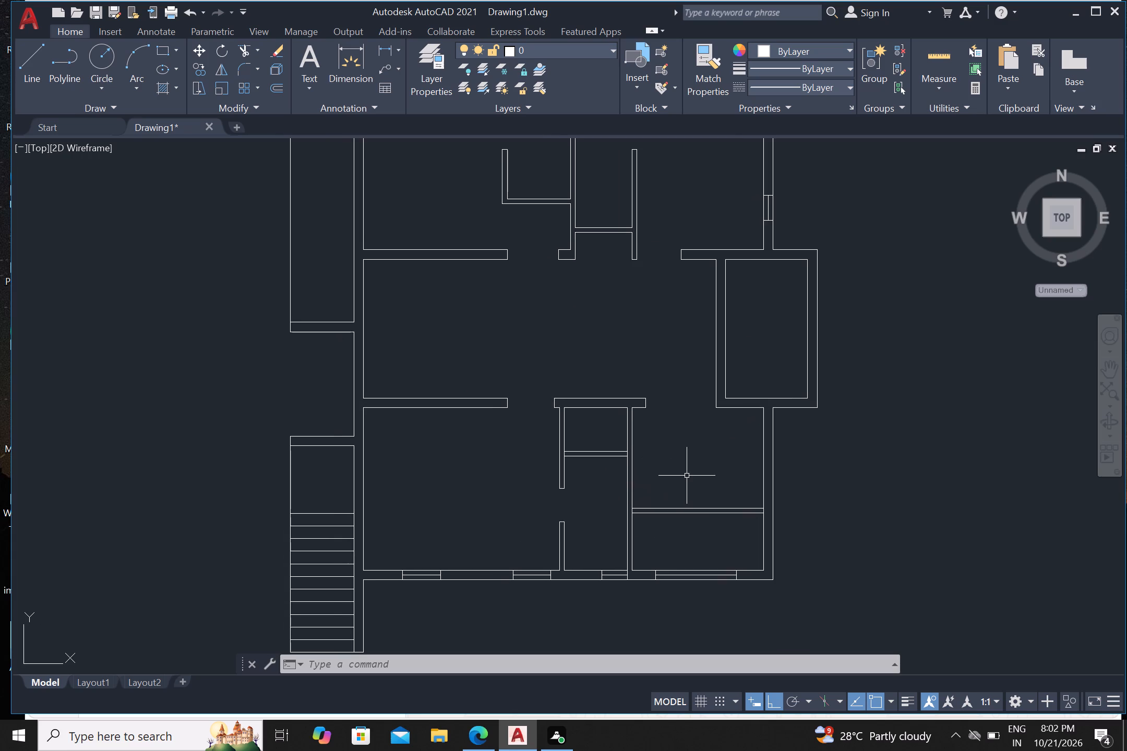
key(Escape)
key(o)
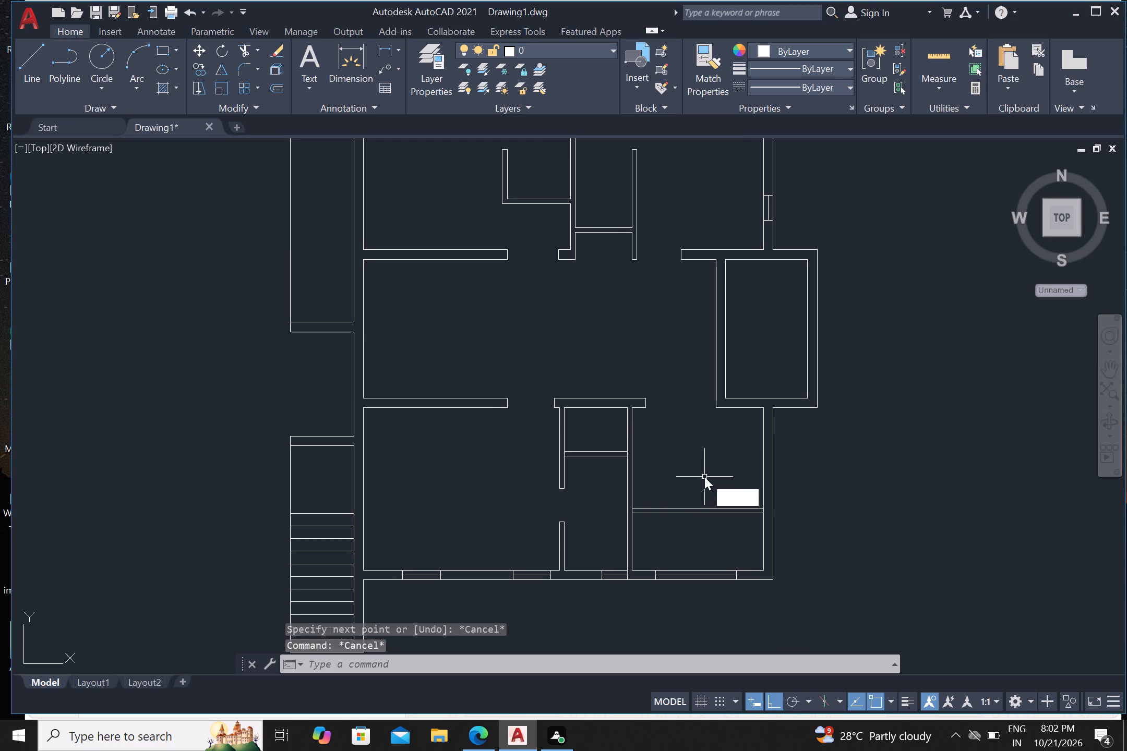
key(Return)
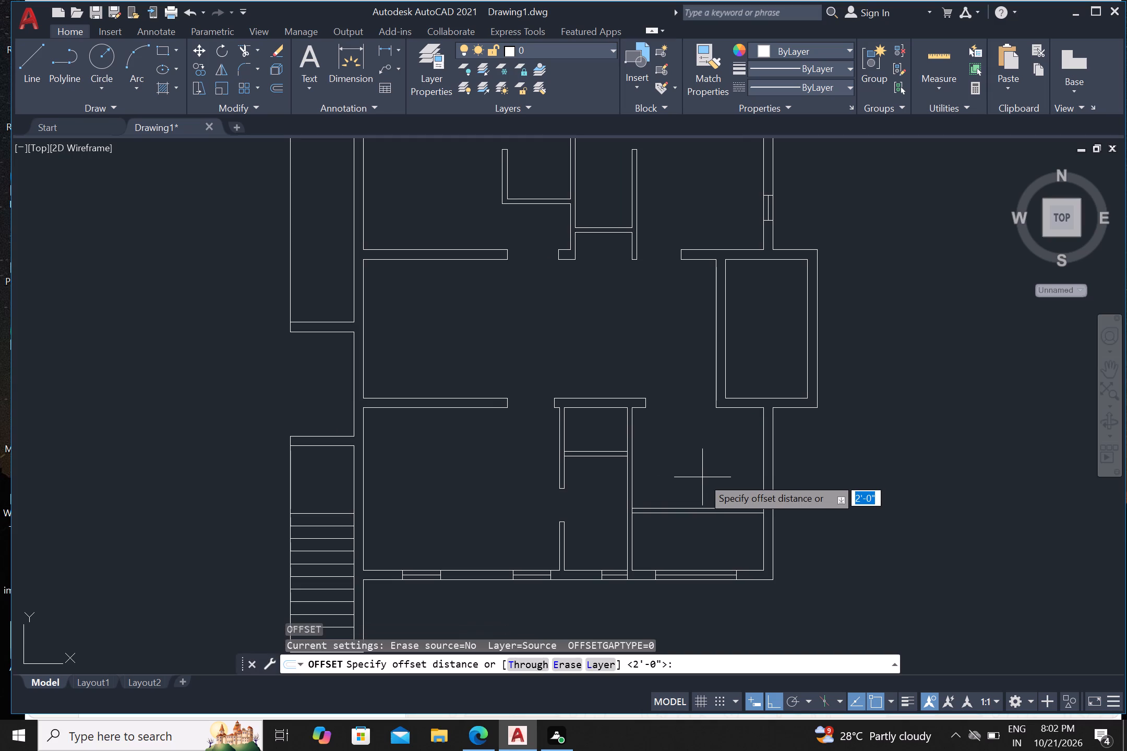
key(Return)
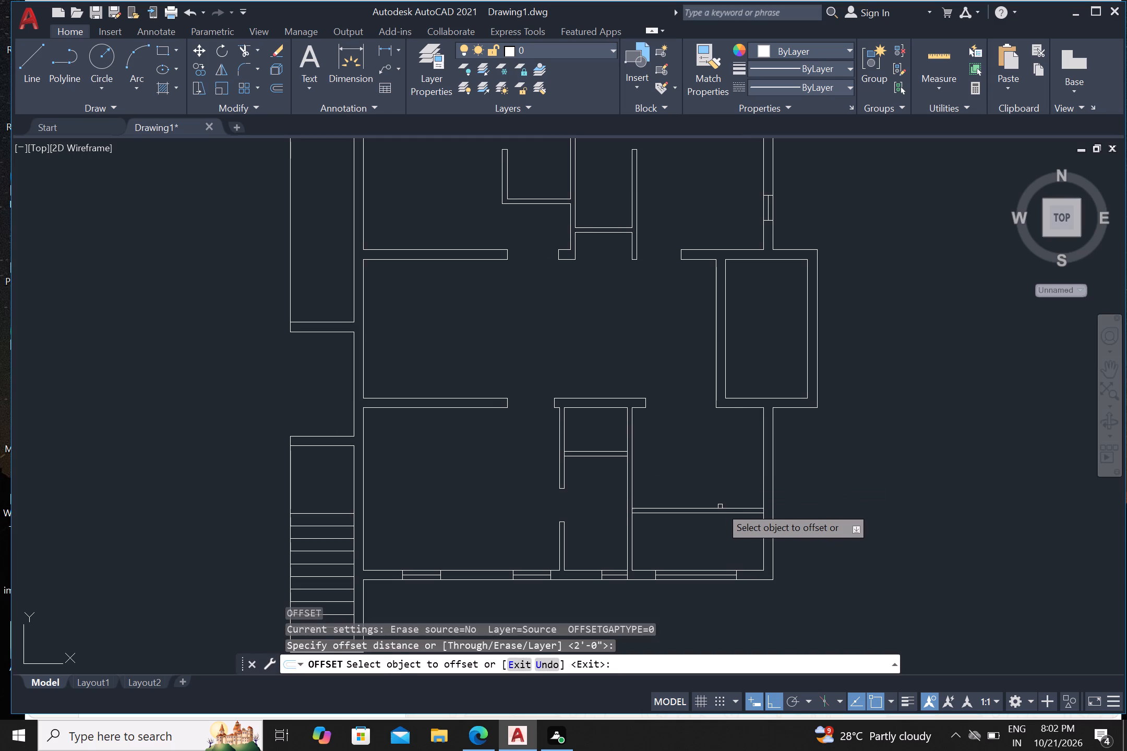
click(720, 508)
click(711, 488)
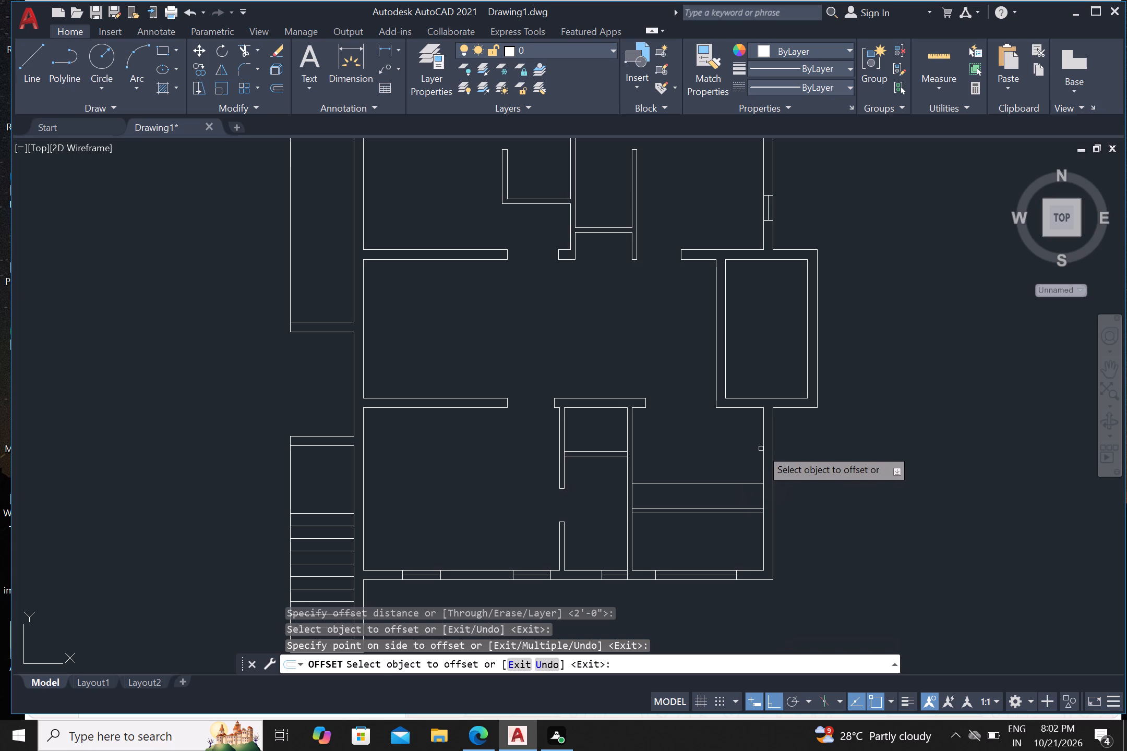
drag(762, 446, 750, 449)
click(736, 452)
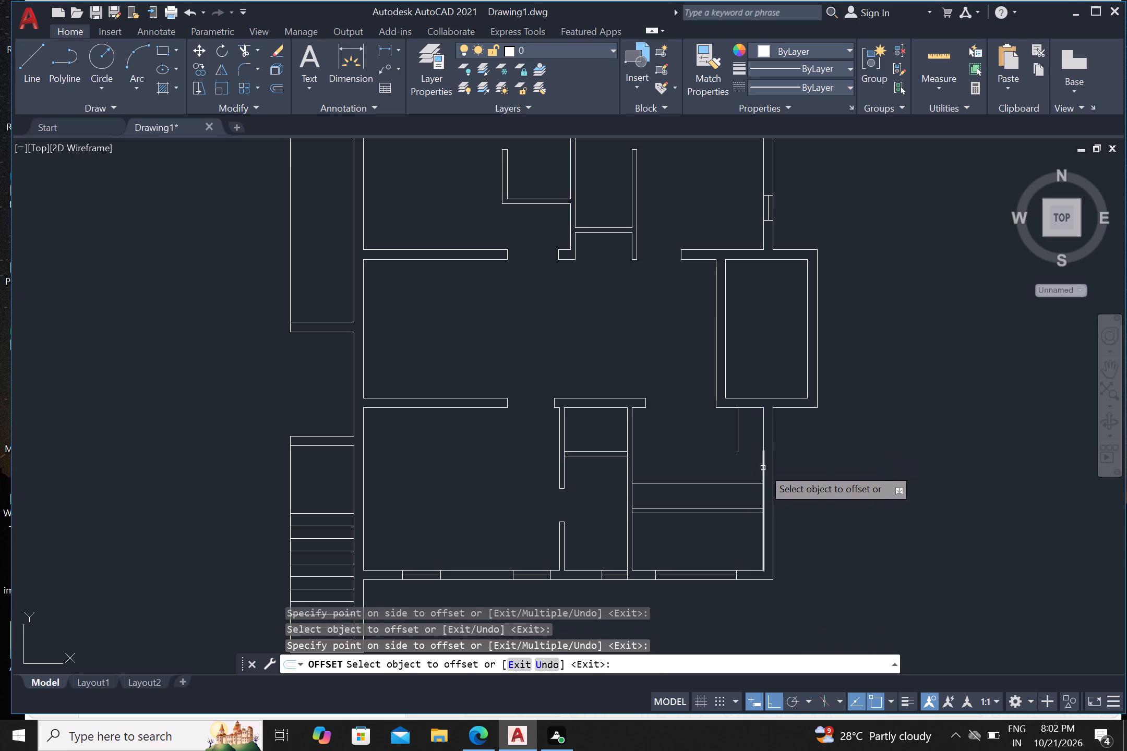
drag(763, 468, 740, 468)
click(699, 474)
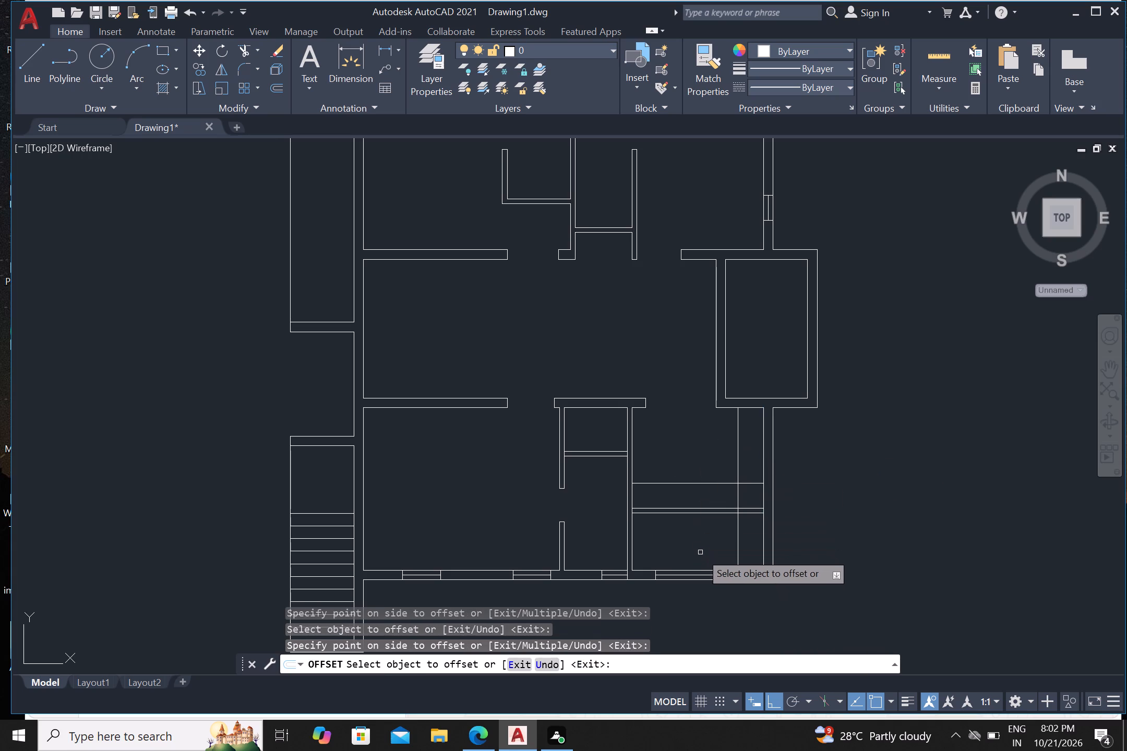
key(Escape)
Trim the two offset lines beyond their intersection so they form an L-shaped corner above the bottom-right partition.
text(tr)
key(Return)
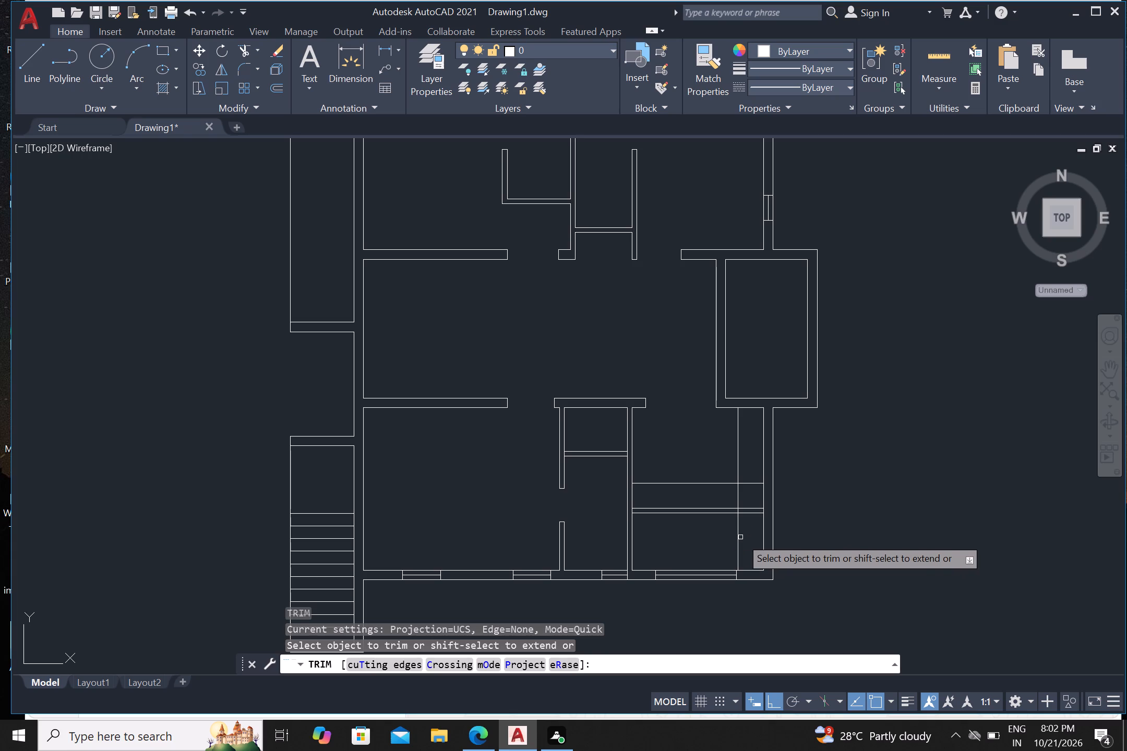
click(737, 537)
scroll(723, 510, up, 2)
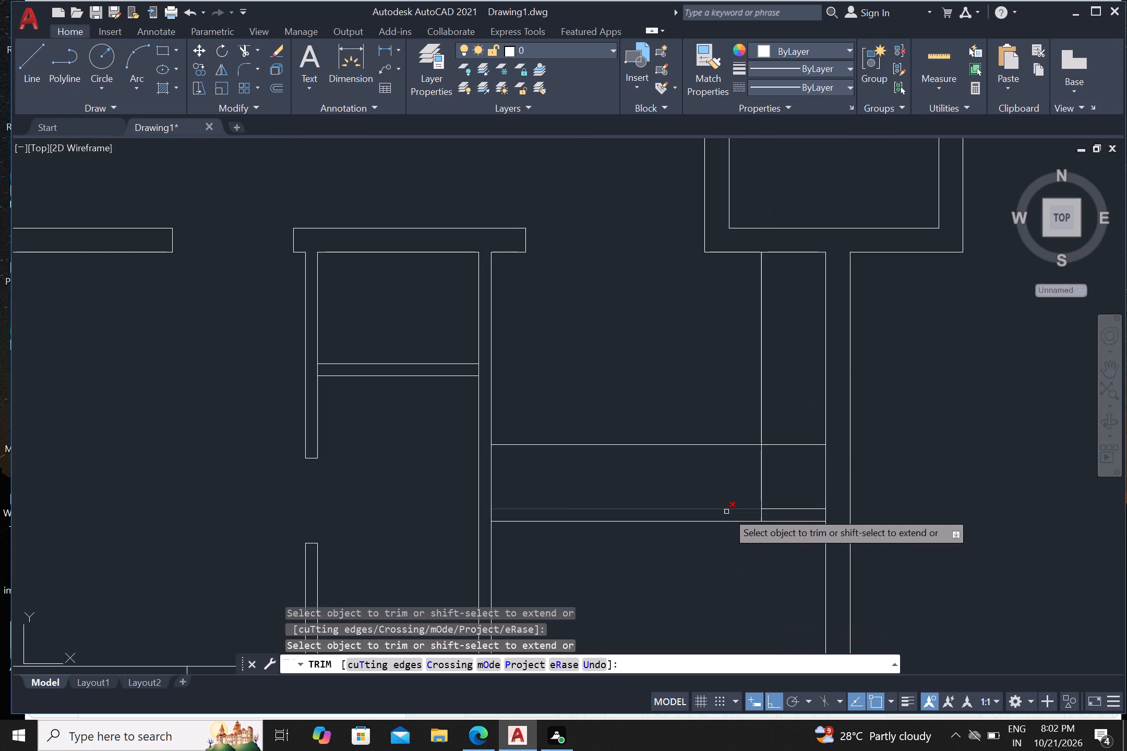
scroll(730, 512, up, 1)
click(775, 521)
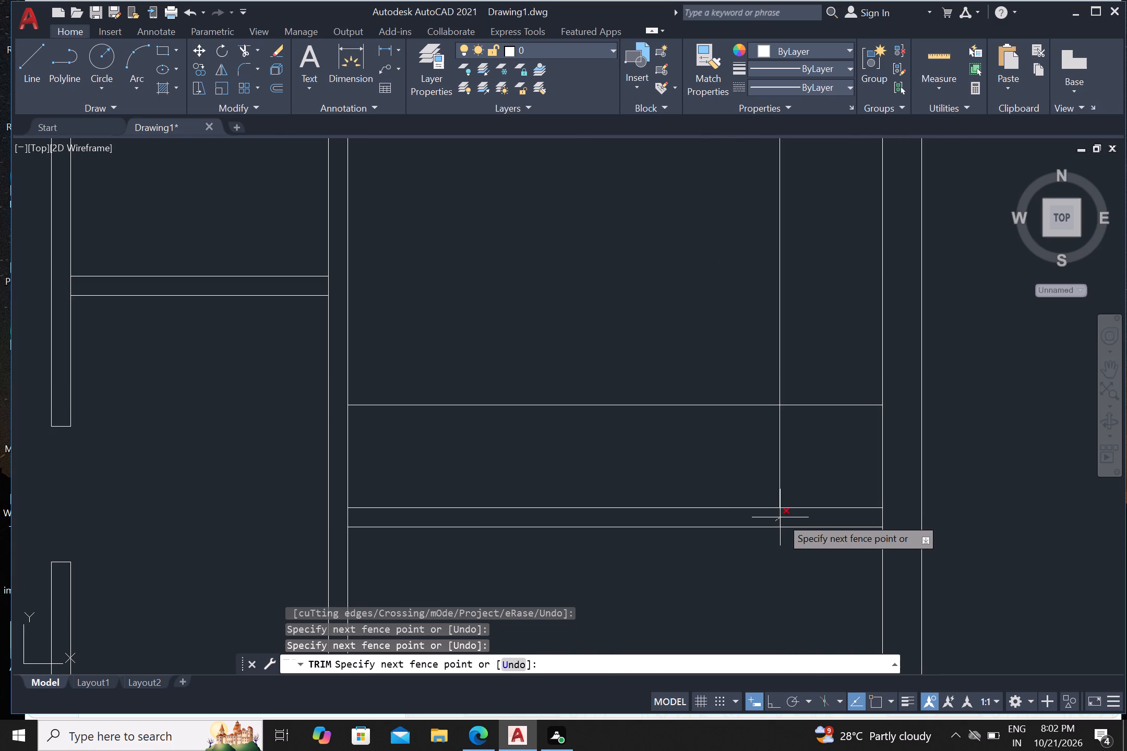
click(783, 517)
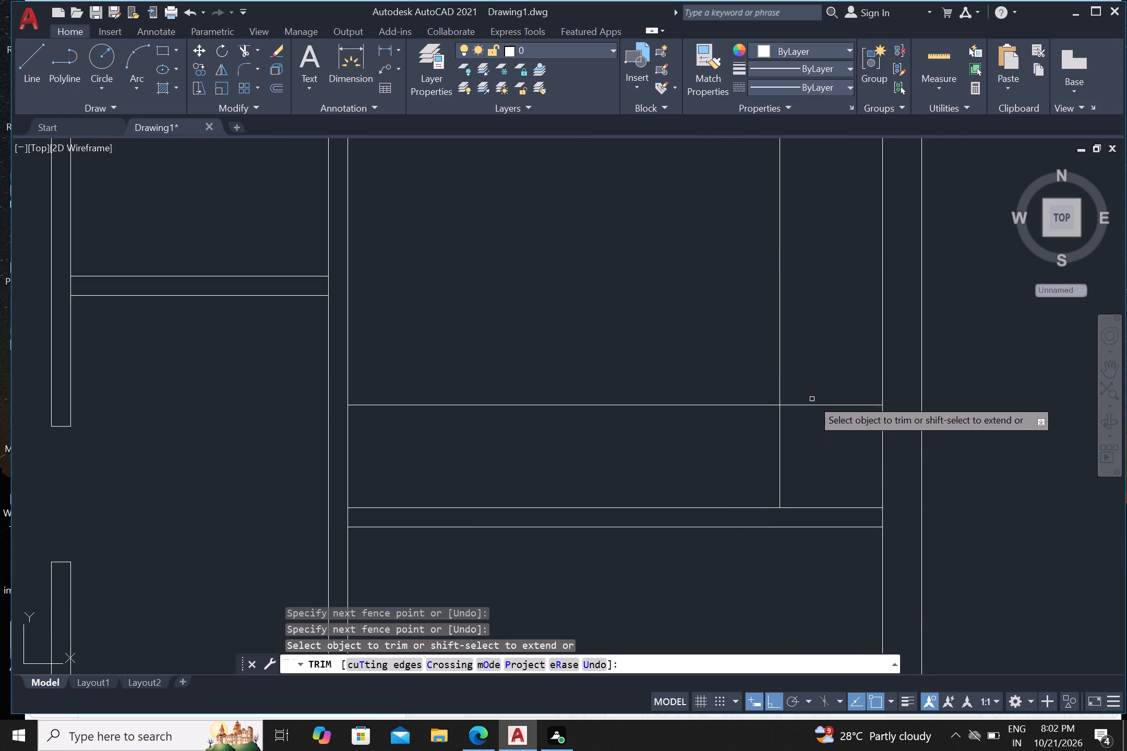
click(813, 394)
click(812, 440)
click(808, 438)
click(762, 439)
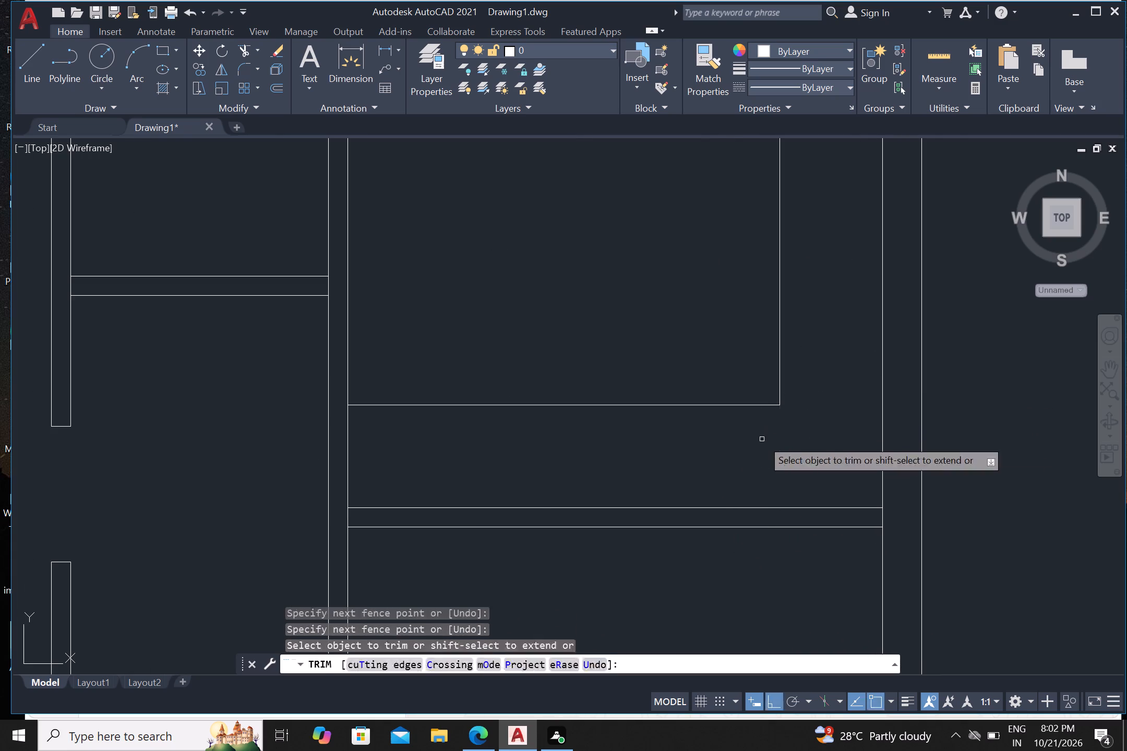
scroll(501, 471, down, 1)
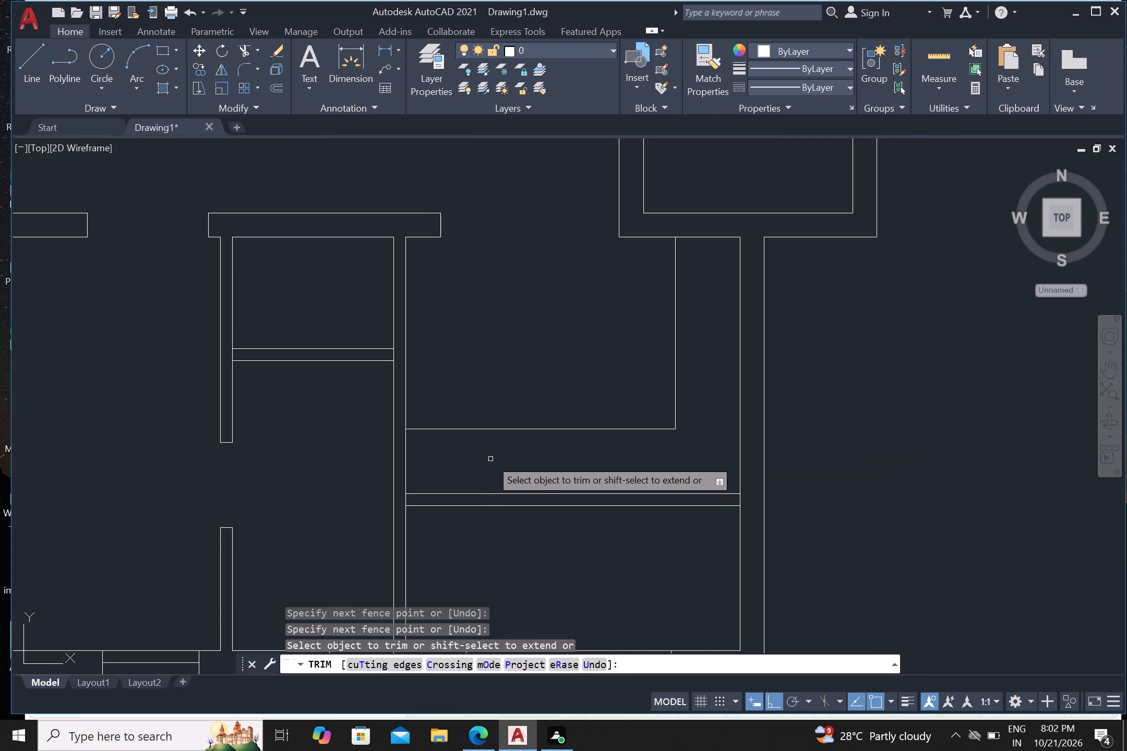
key(Escape)
Draw a vertical line near the left end of the bottom-right partition, crossing the partition and the offset line above it.
key(l)
key(Return)
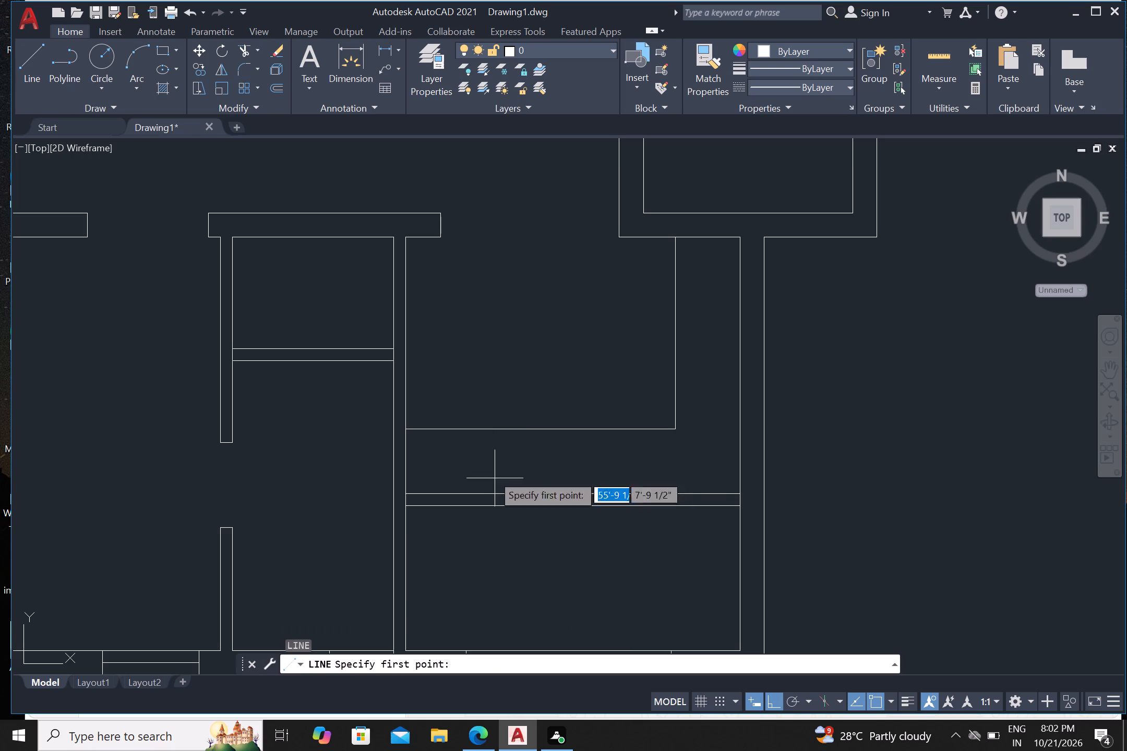
click(459, 416)
click(470, 546)
key(Return)
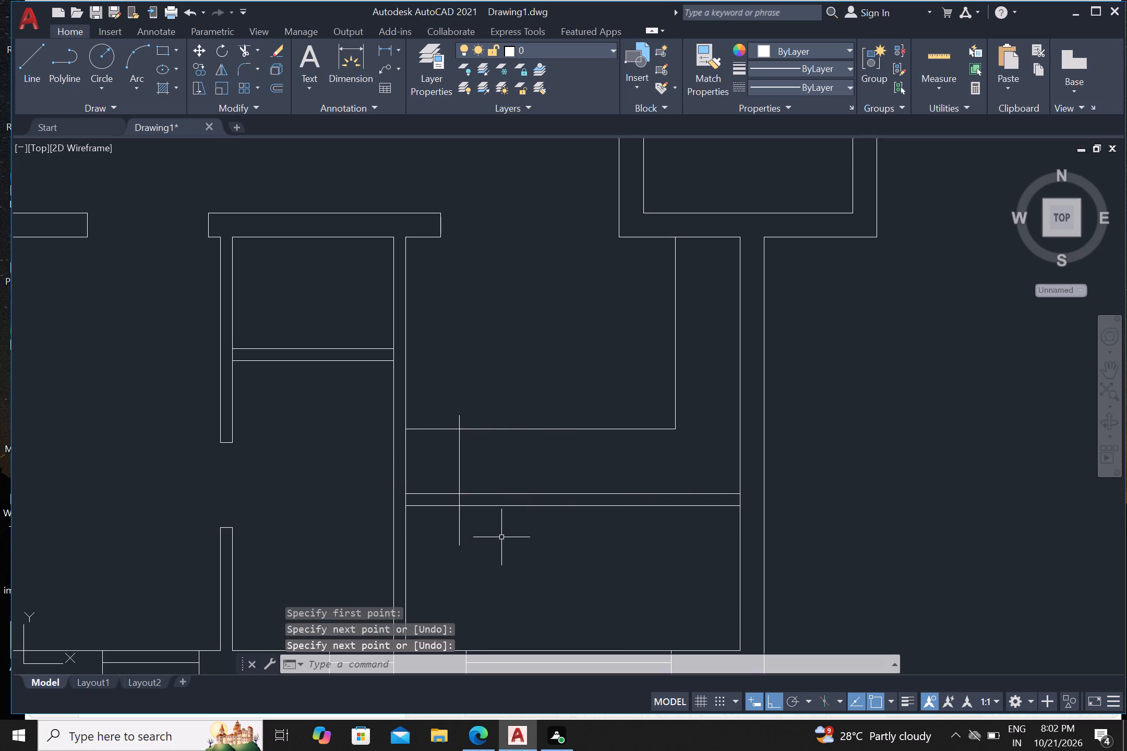
Offset the new vertical line 2'6" to the right.
key(o)
key(Return)
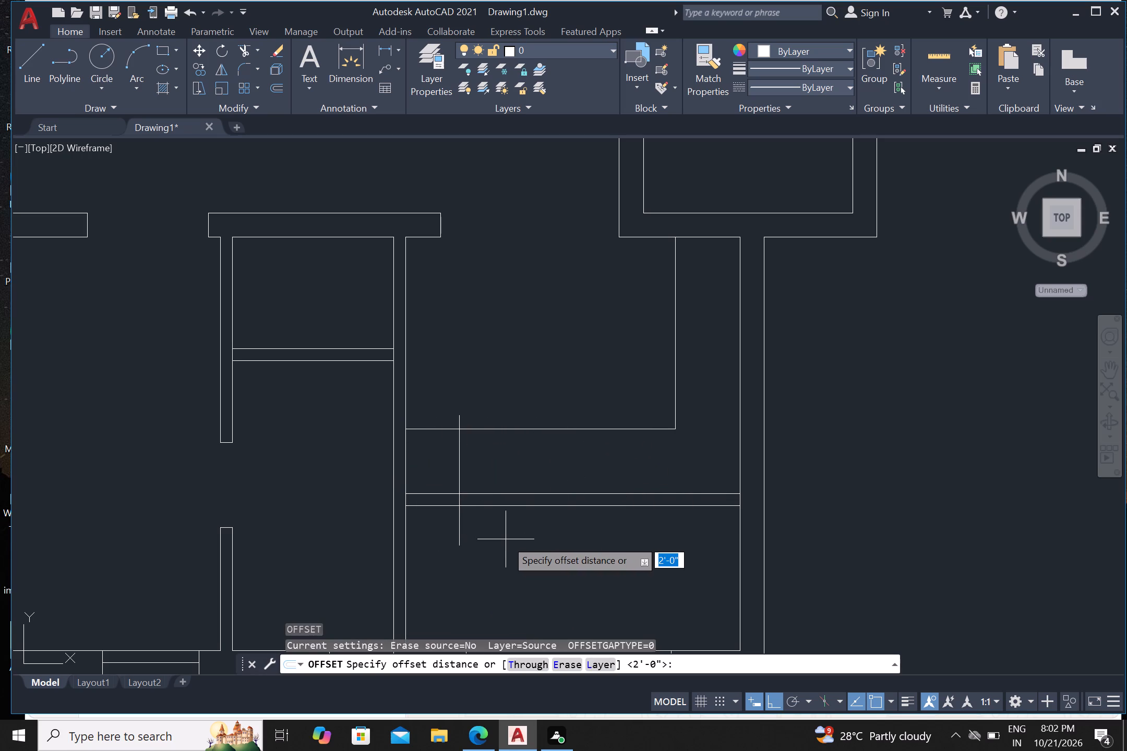
key(2)
key(apostrophe)
key(6)
key(shift+quotedbl)
key(Return)
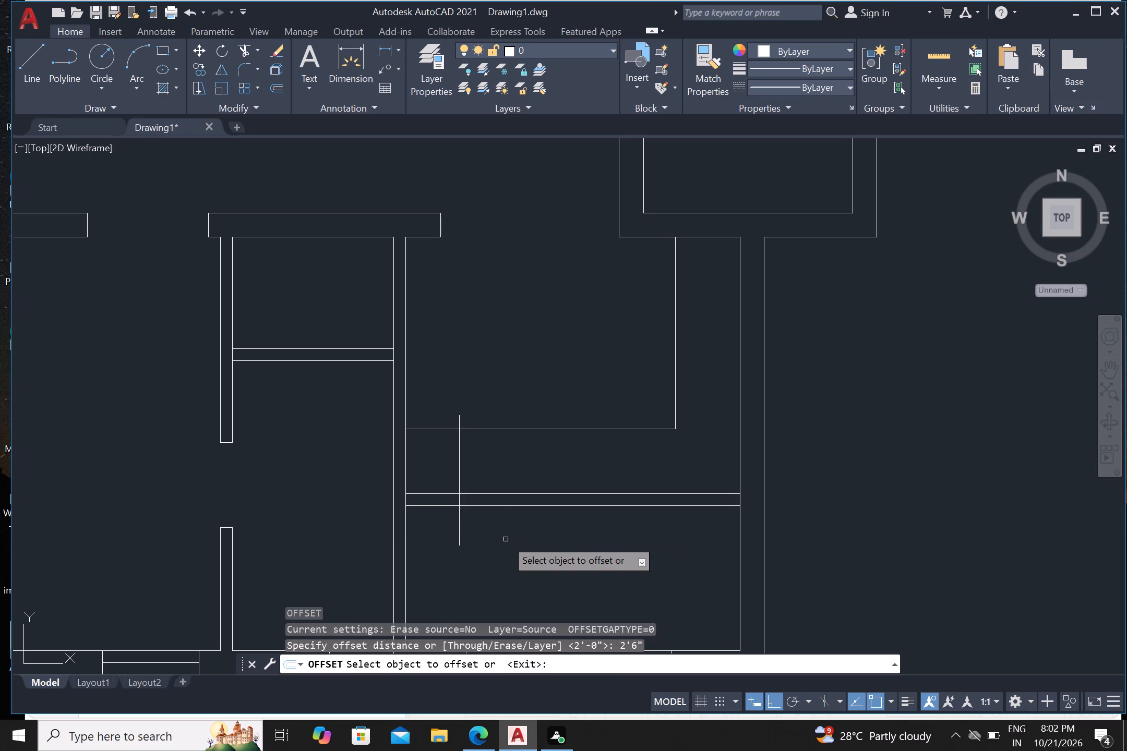
click(459, 476)
drag(500, 484, 510, 489)
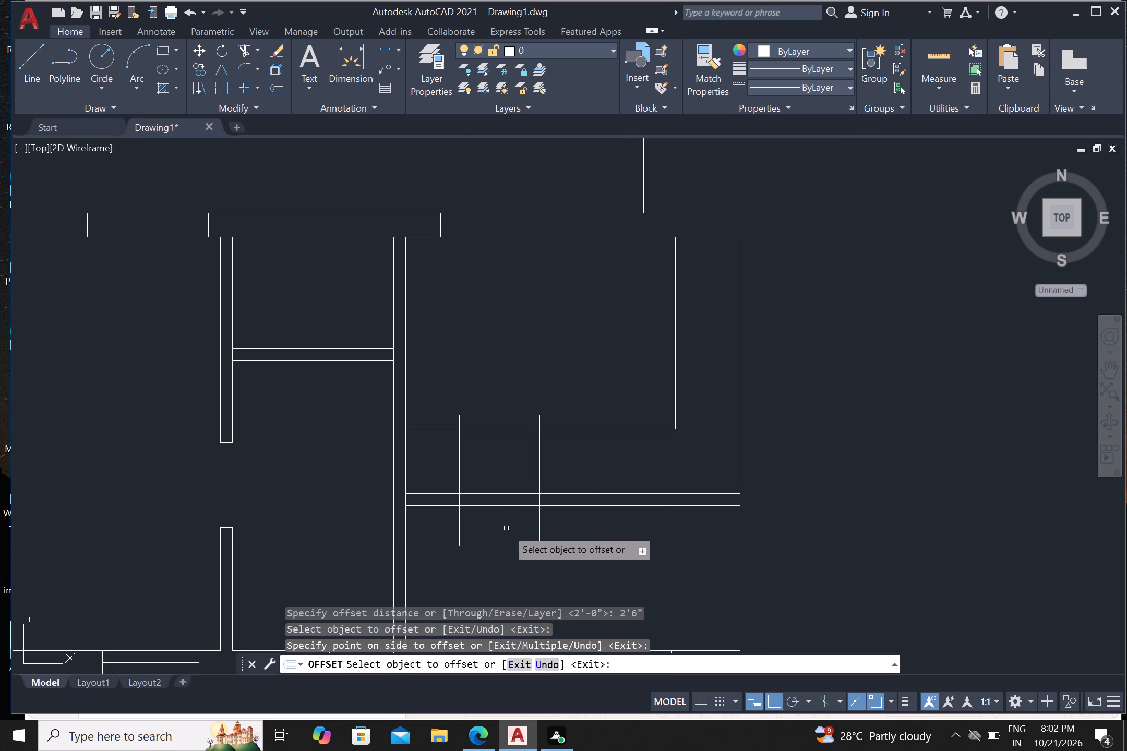
key(Escape)
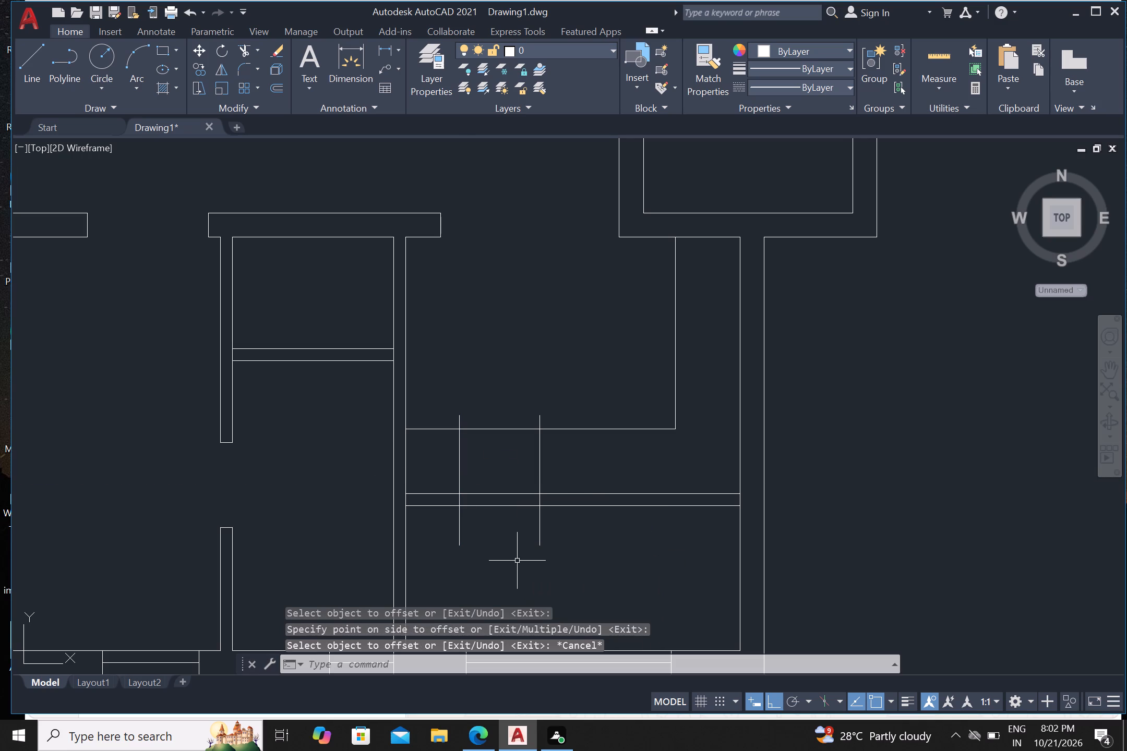
Trim the partition lines between the two vertical lines and the vertical line ends below the partition to form an opening.
text(tr)
key(Return)
click(507, 523)
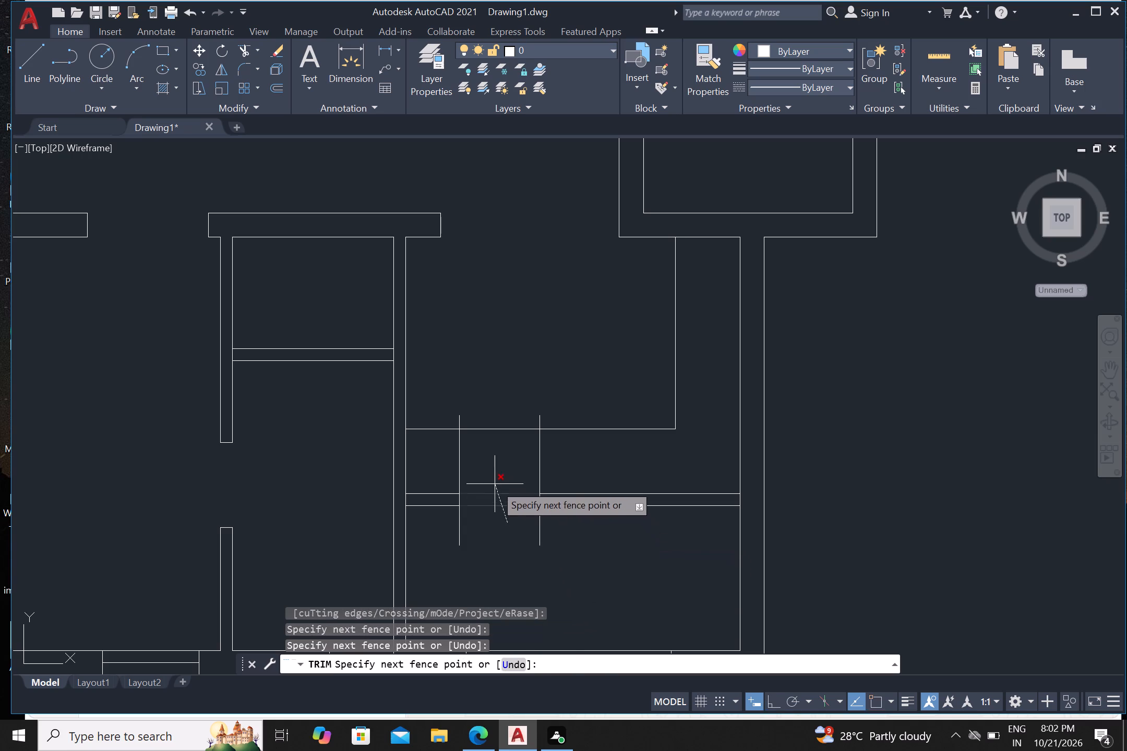
click(495, 484)
click(447, 523)
click(557, 523)
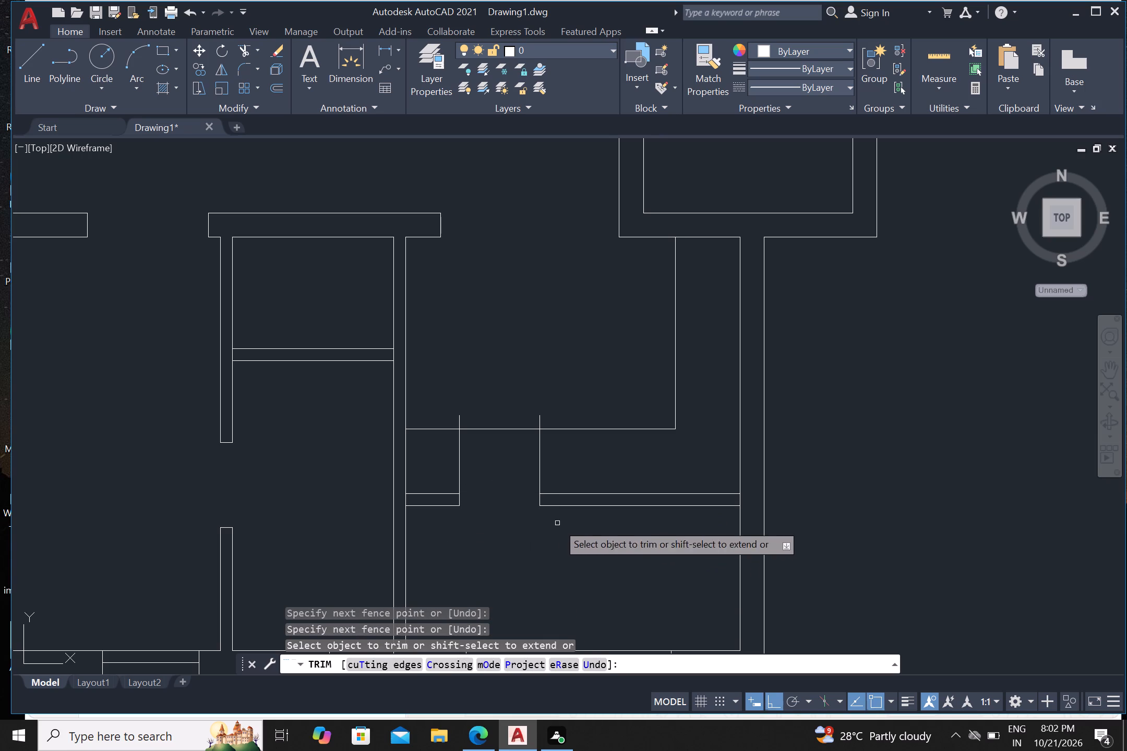
Trim the counter line between the two vertical lines and the vertical stubs above it, opening the counter at the passage.
click(499, 452)
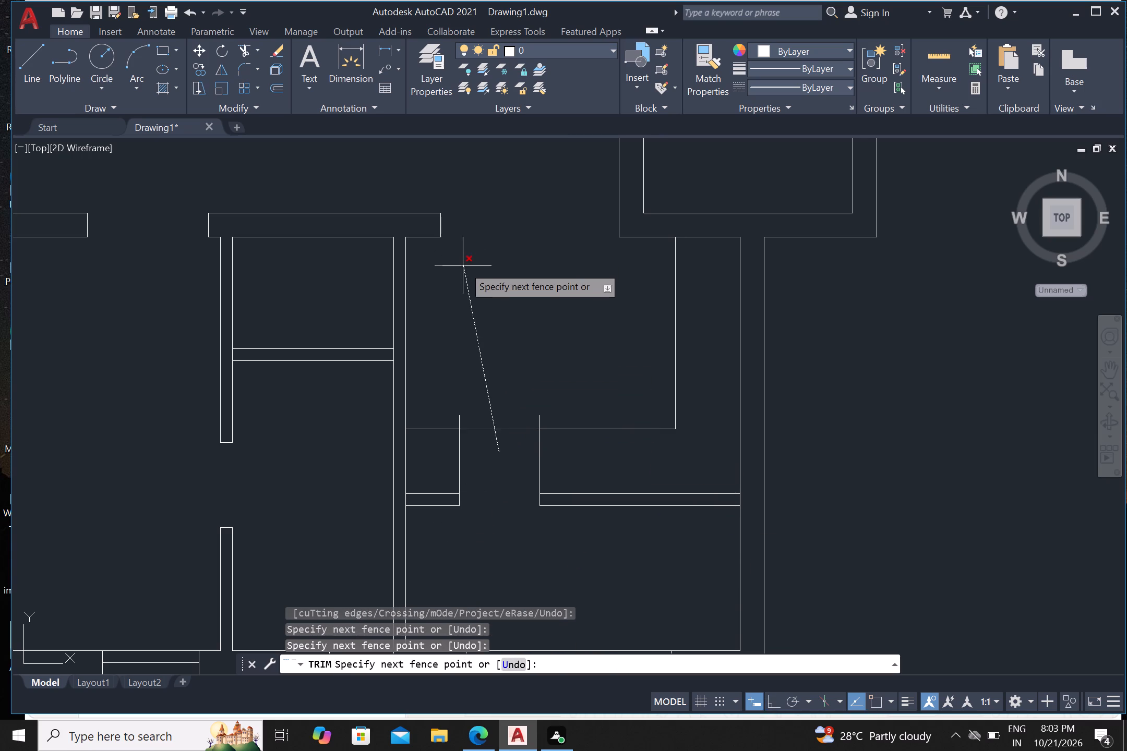
click(496, 344)
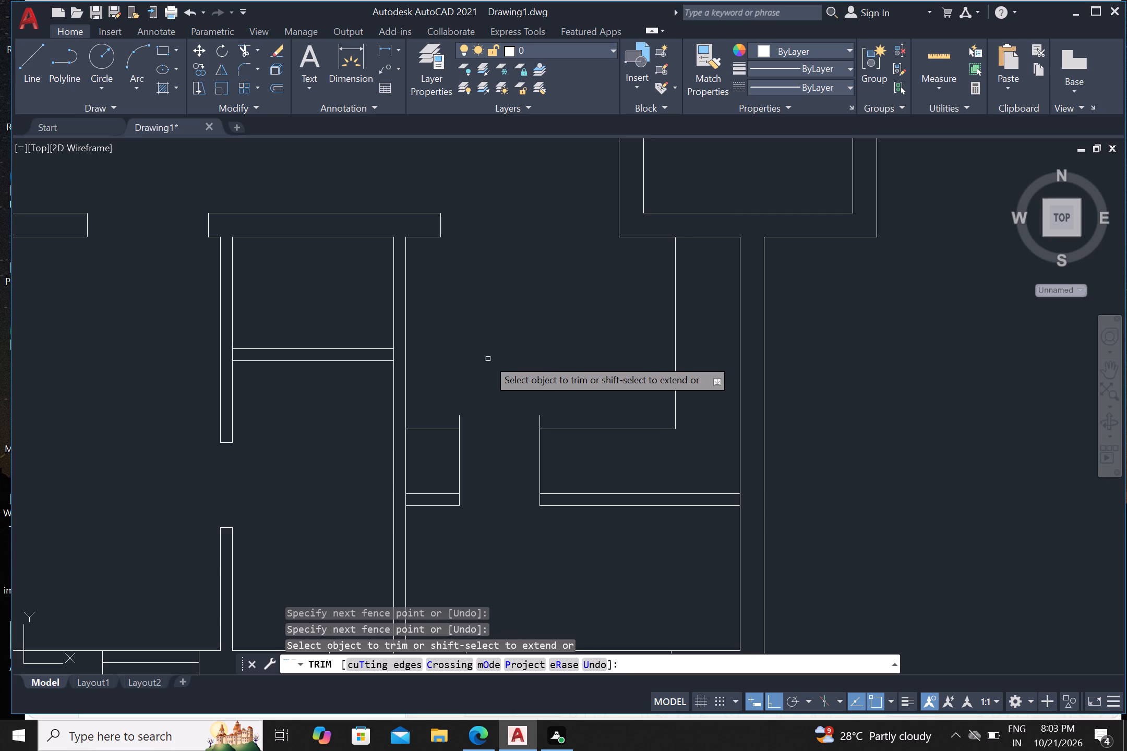
click(459, 418)
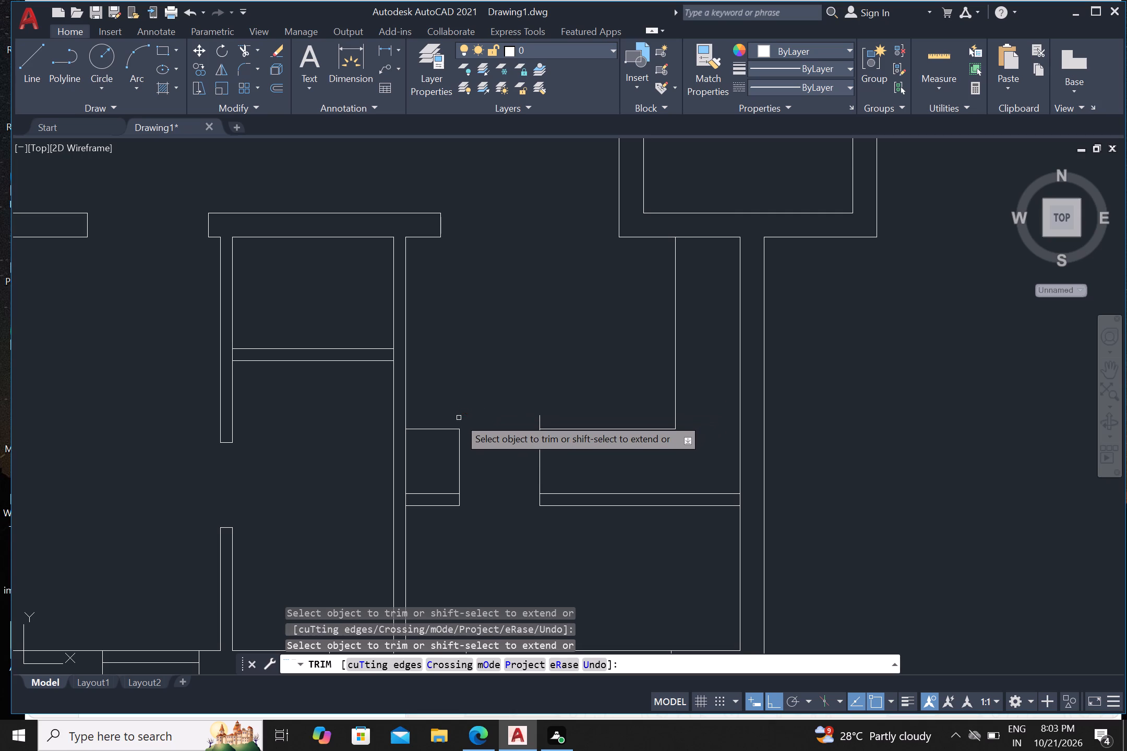
click(540, 416)
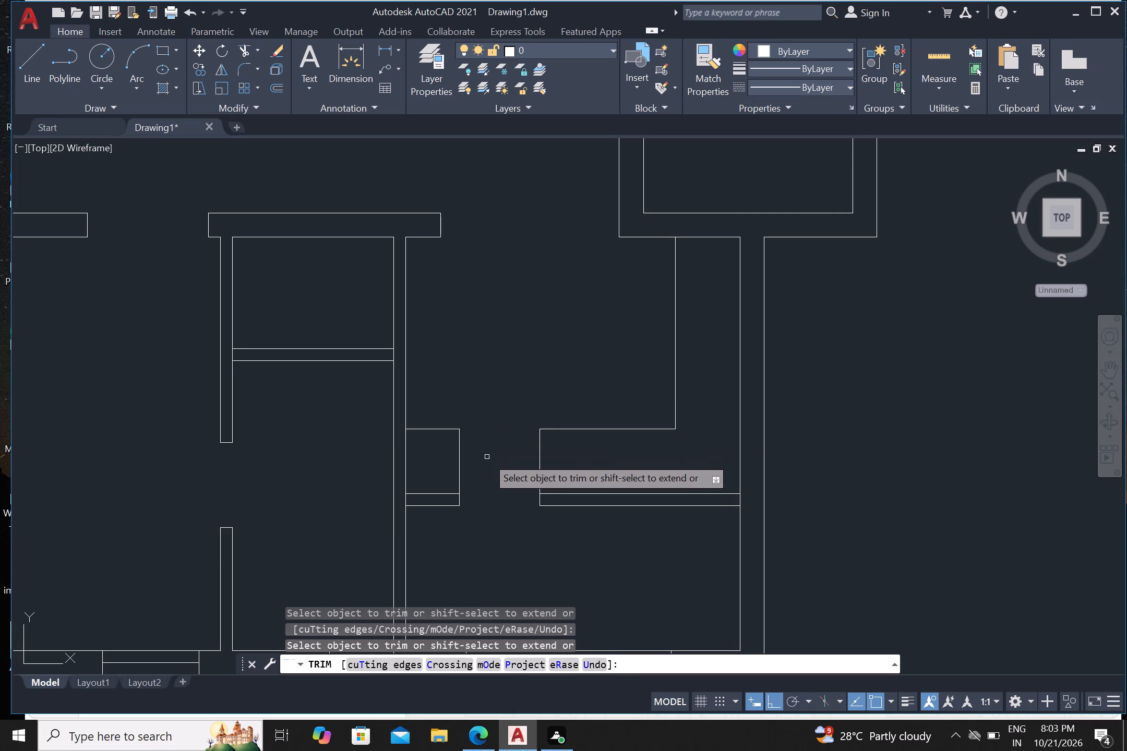
Draw a rectangle about 2'-2" by 1'-1 1/2" for the sink on the counter beside the opening, above the bottom-right partition.
scroll(481, 466, down, 2)
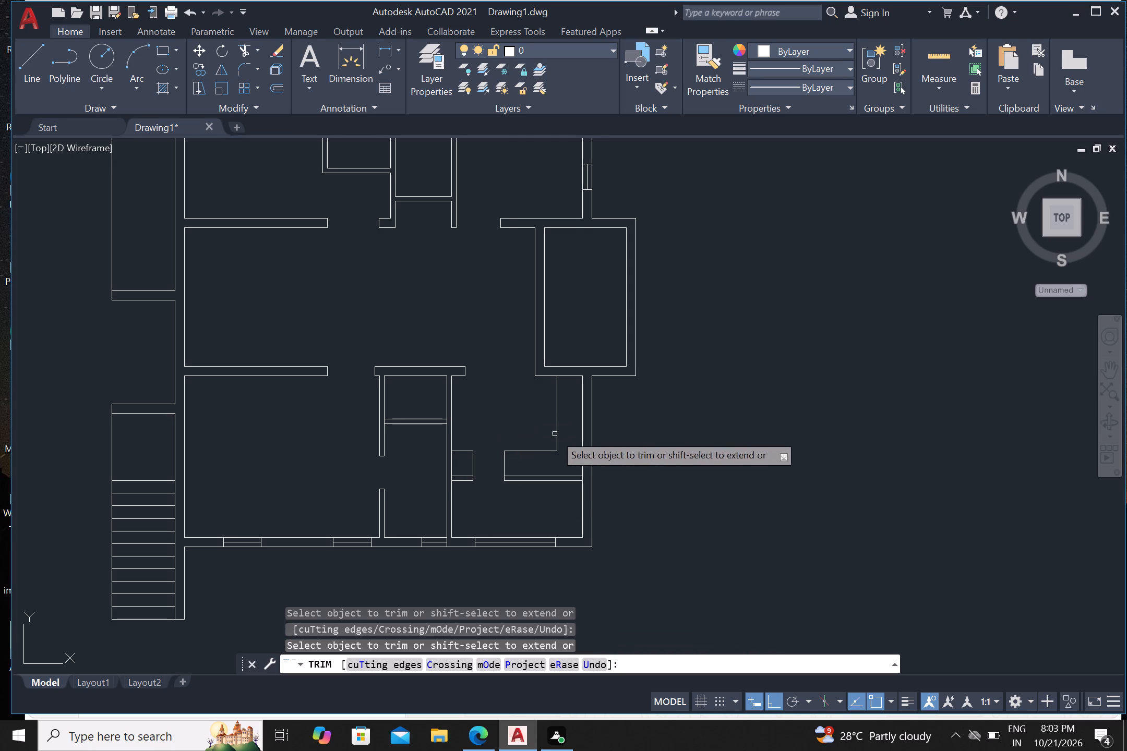
click(164, 55)
scroll(533, 470, up, 2)
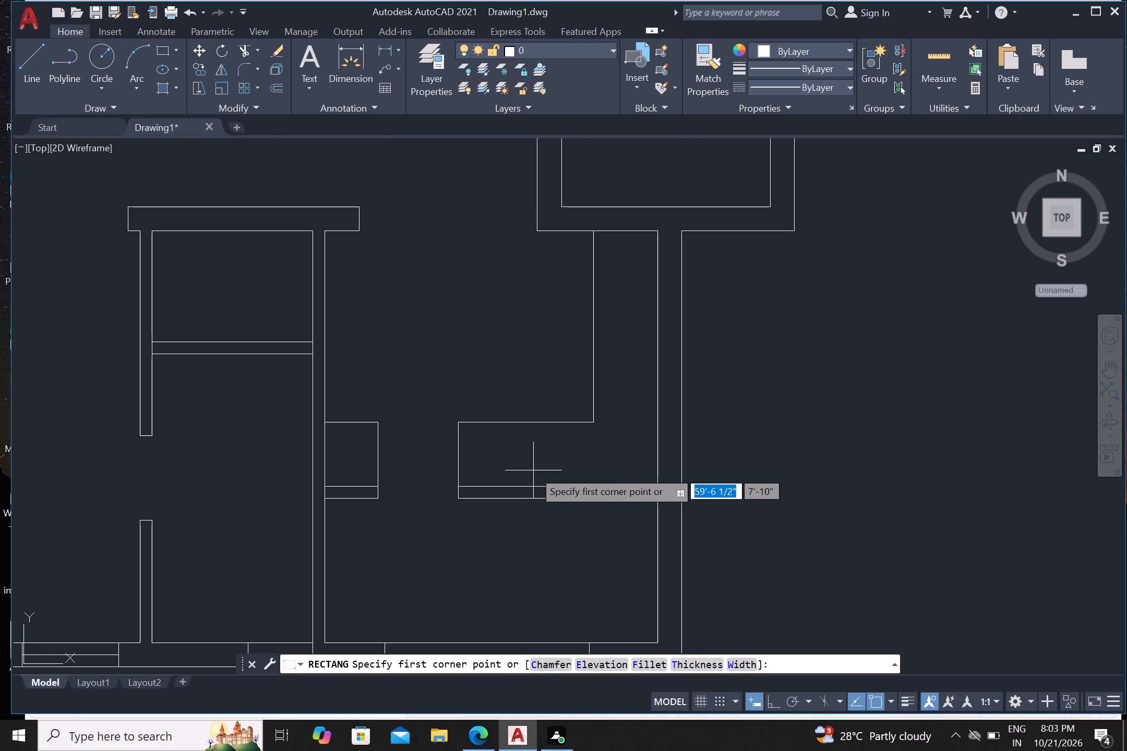
drag(498, 441, 505, 441)
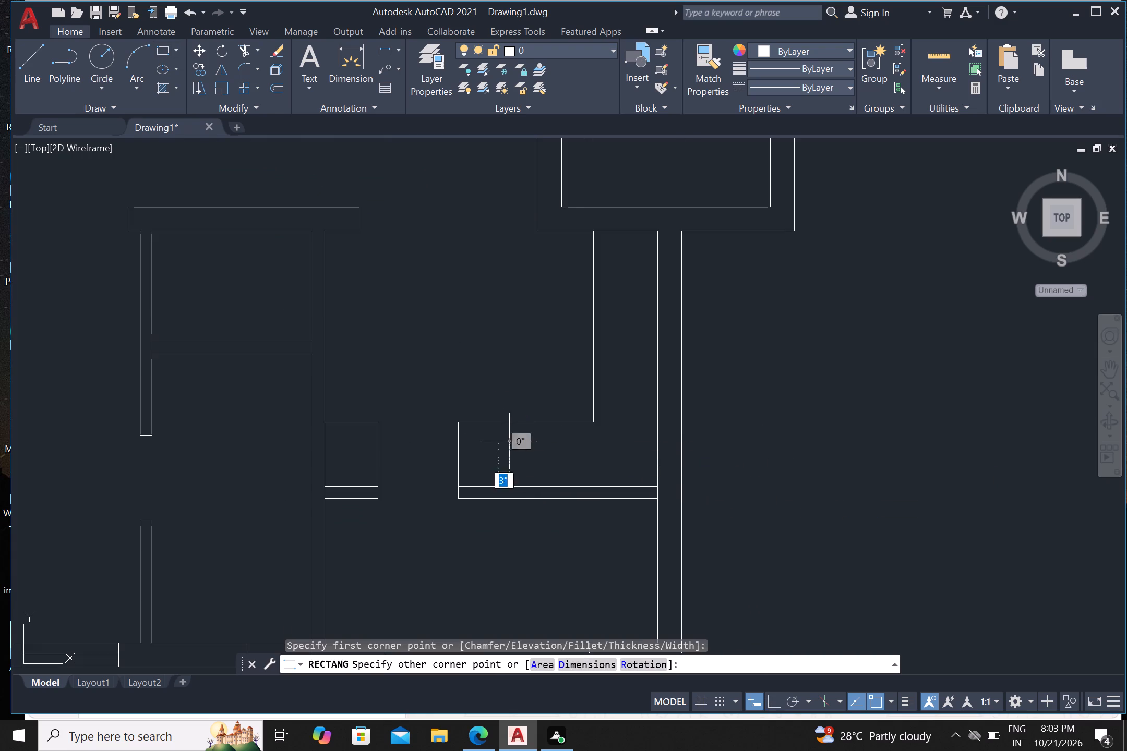
click(568, 477)
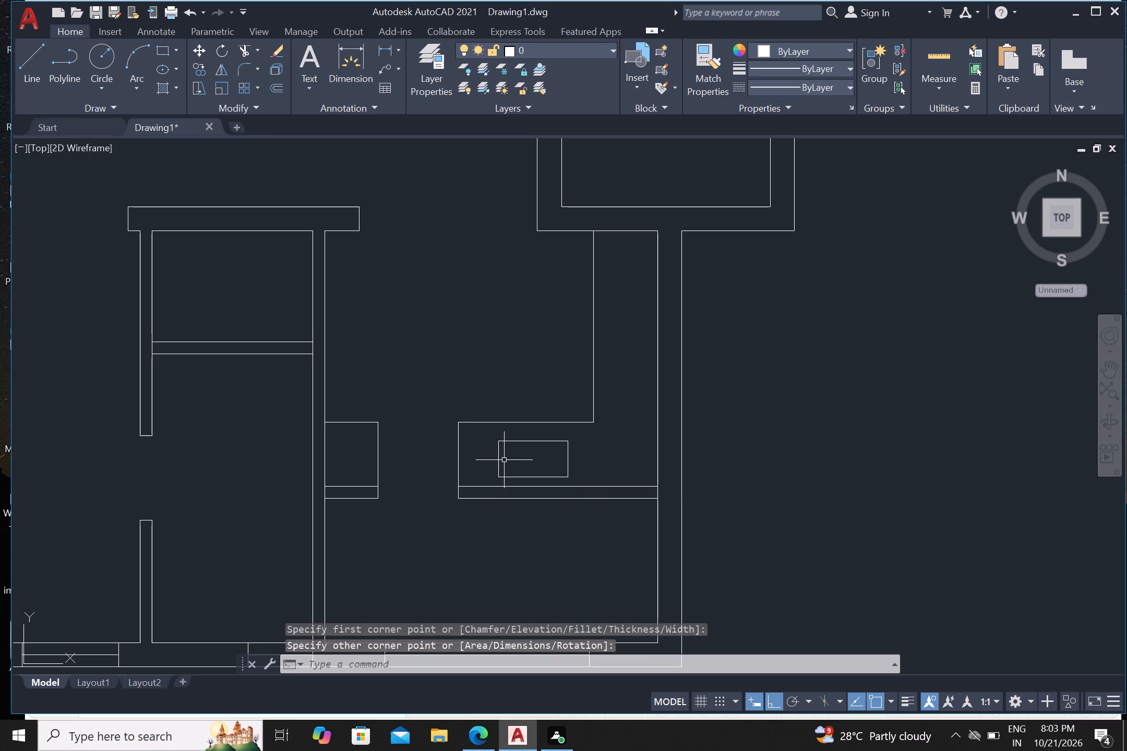
Explode the new sink rectangle into separate lines.
click(499, 456)
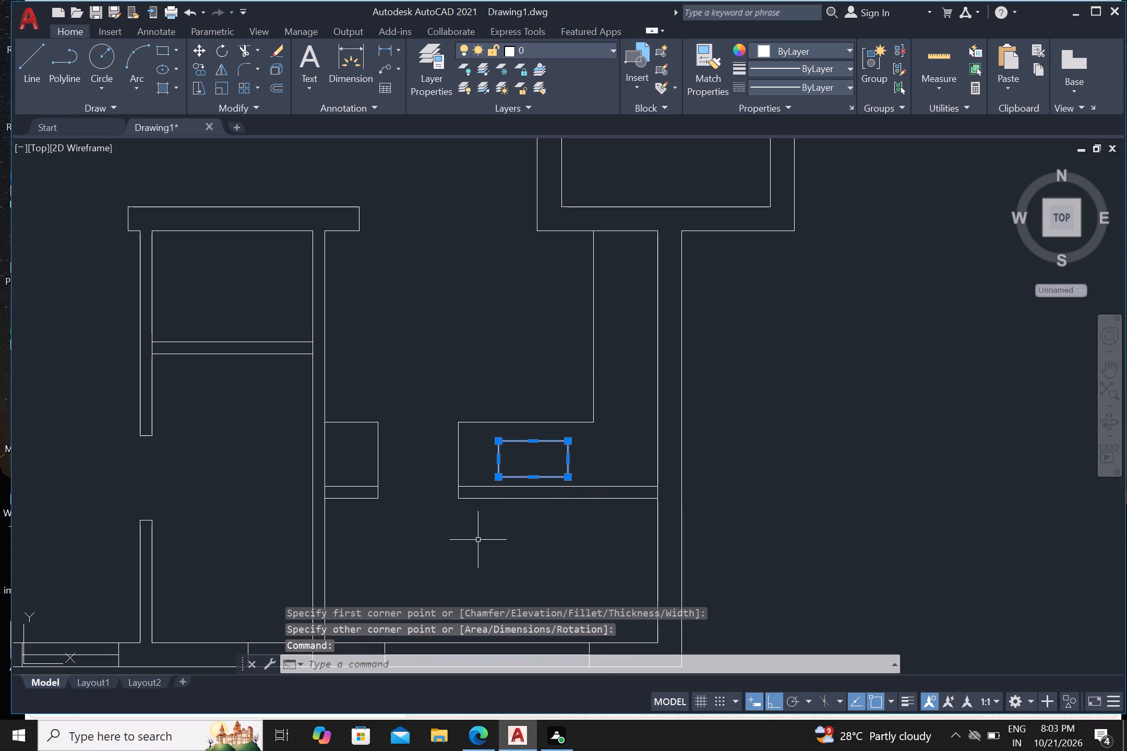
key(e)
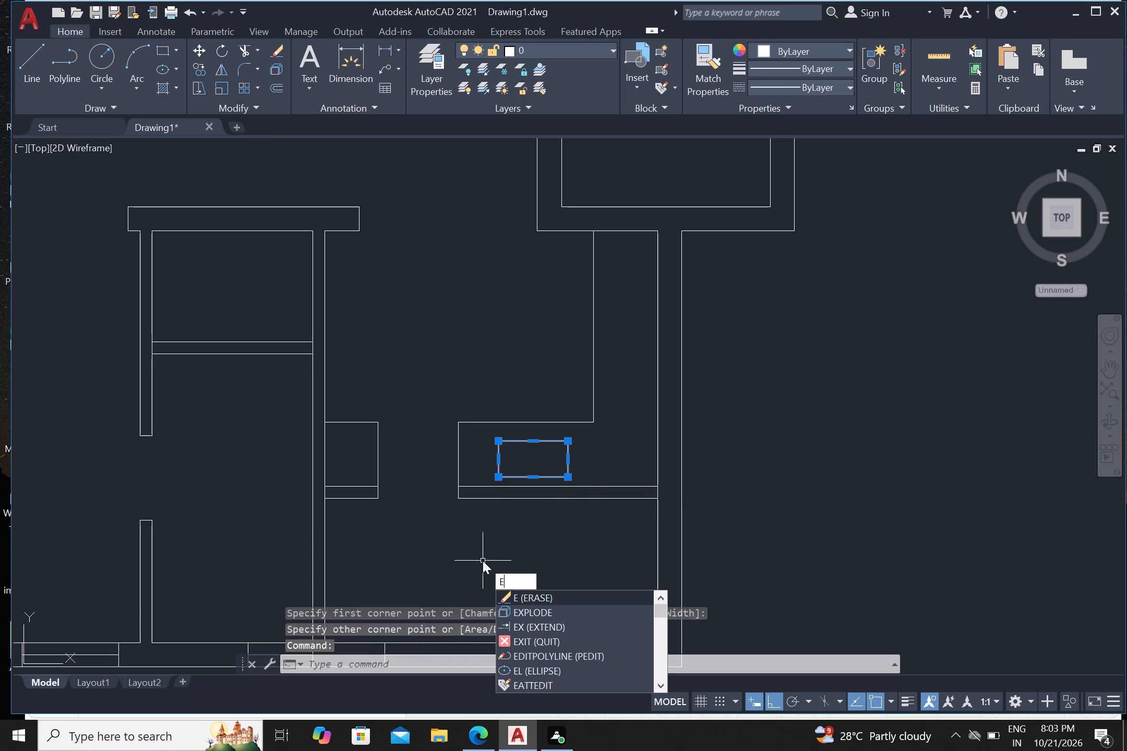
click(560, 616)
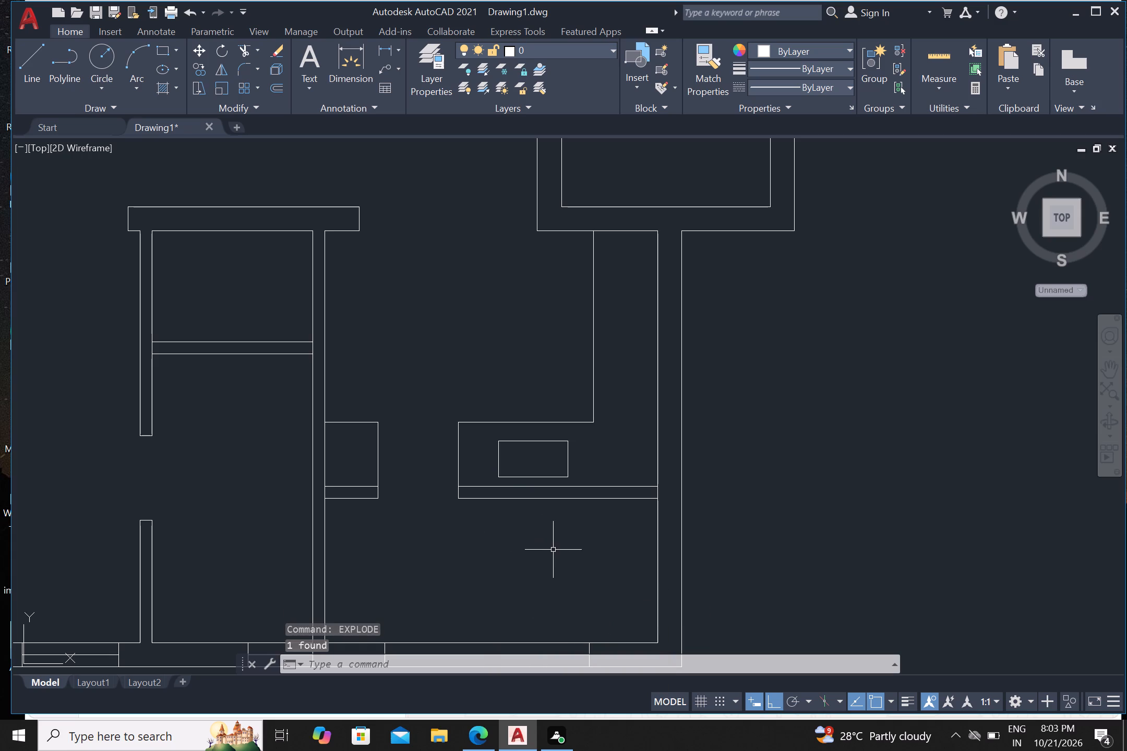
Draw a vertical line between the midpoints of the sink rectangle's bottom and top edges, splitting it in half.
click(30, 55)
scroll(525, 450, up, 1)
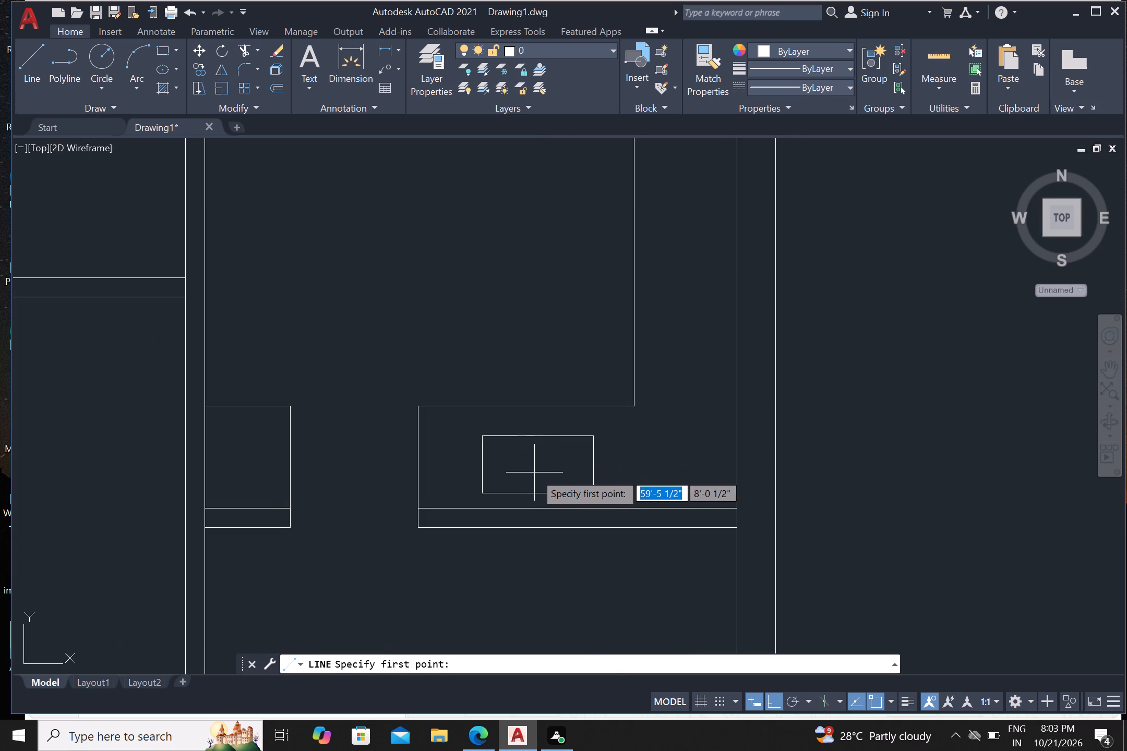
click(102, 57)
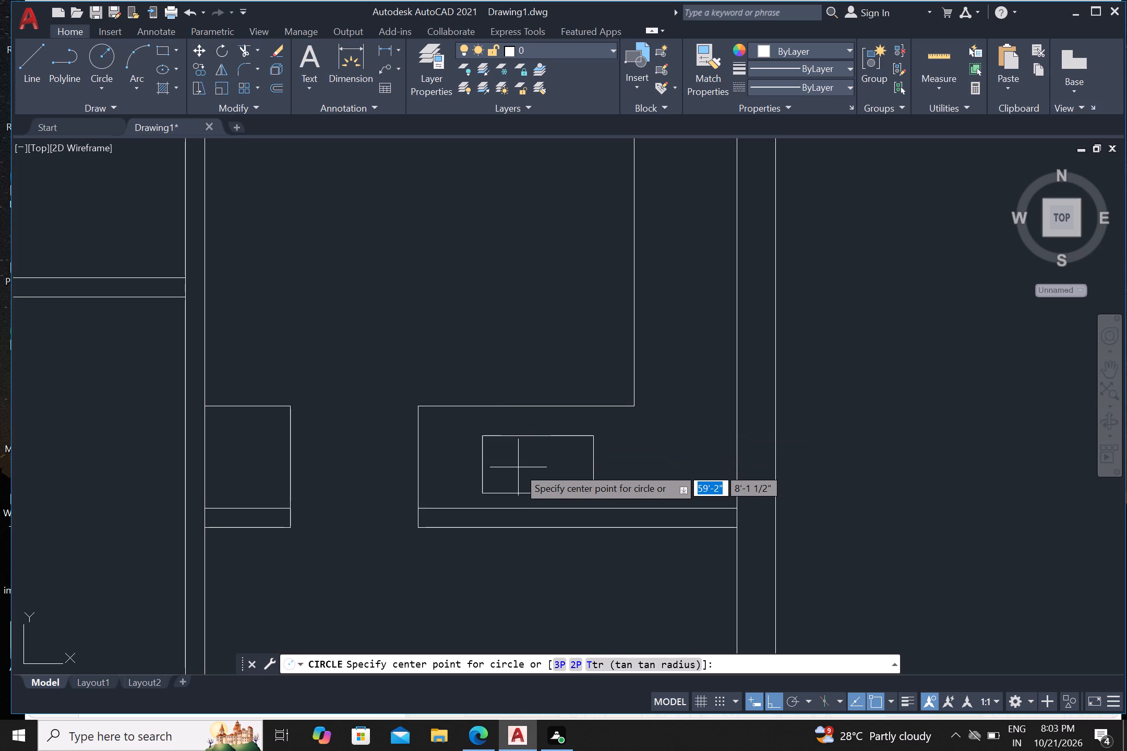
scroll(518, 467, up, 1)
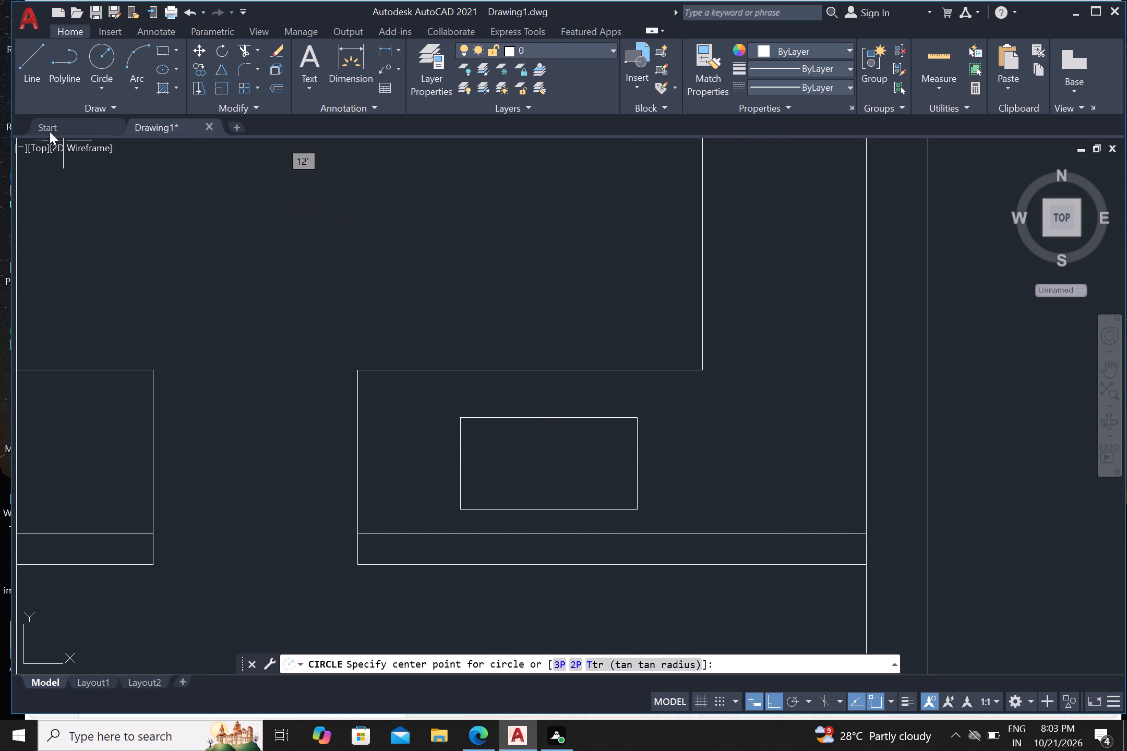
click(22, 62)
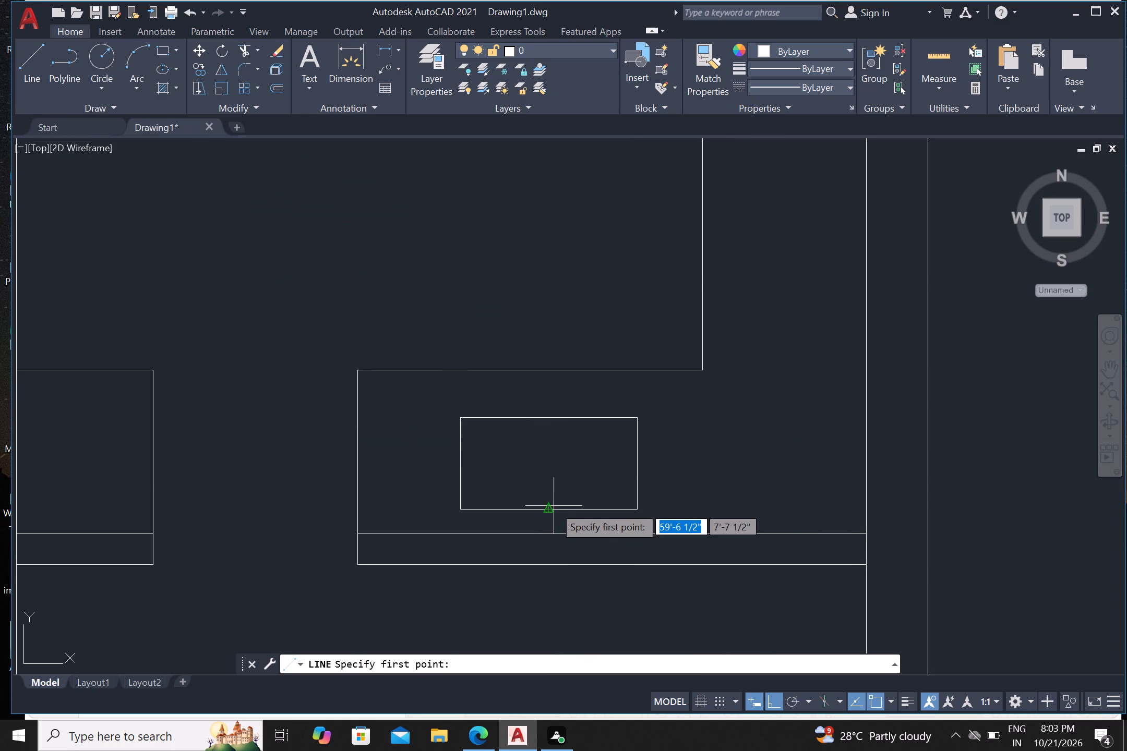
click(550, 509)
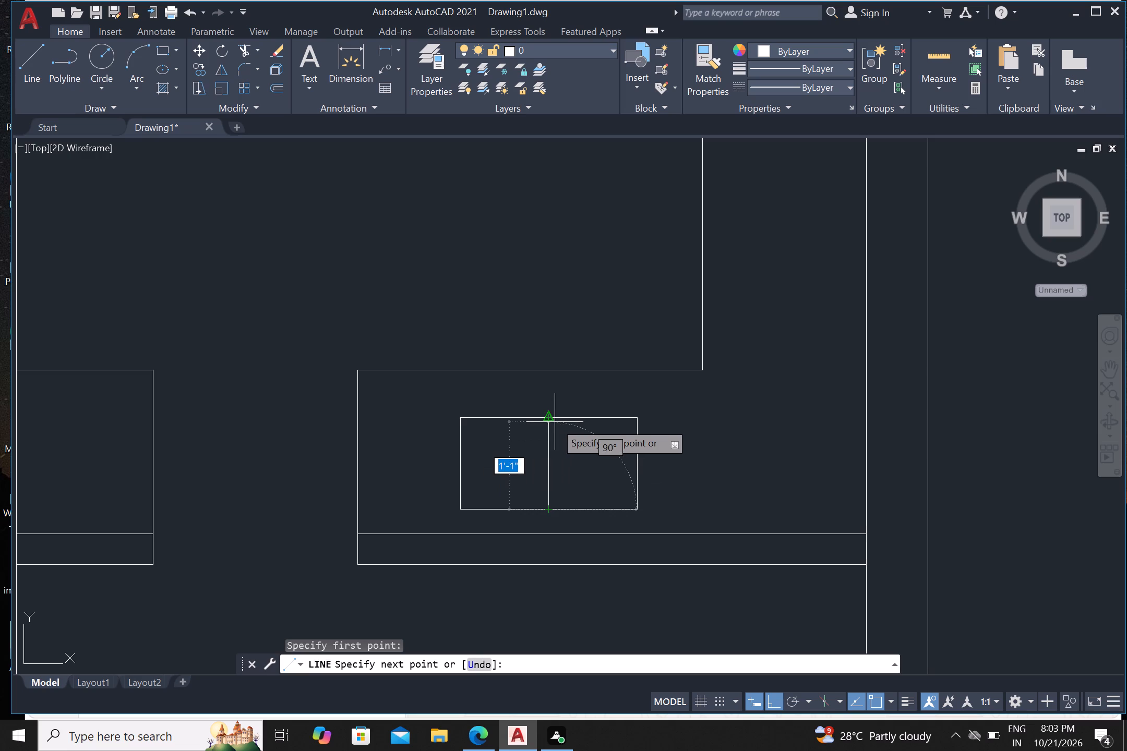
click(555, 422)
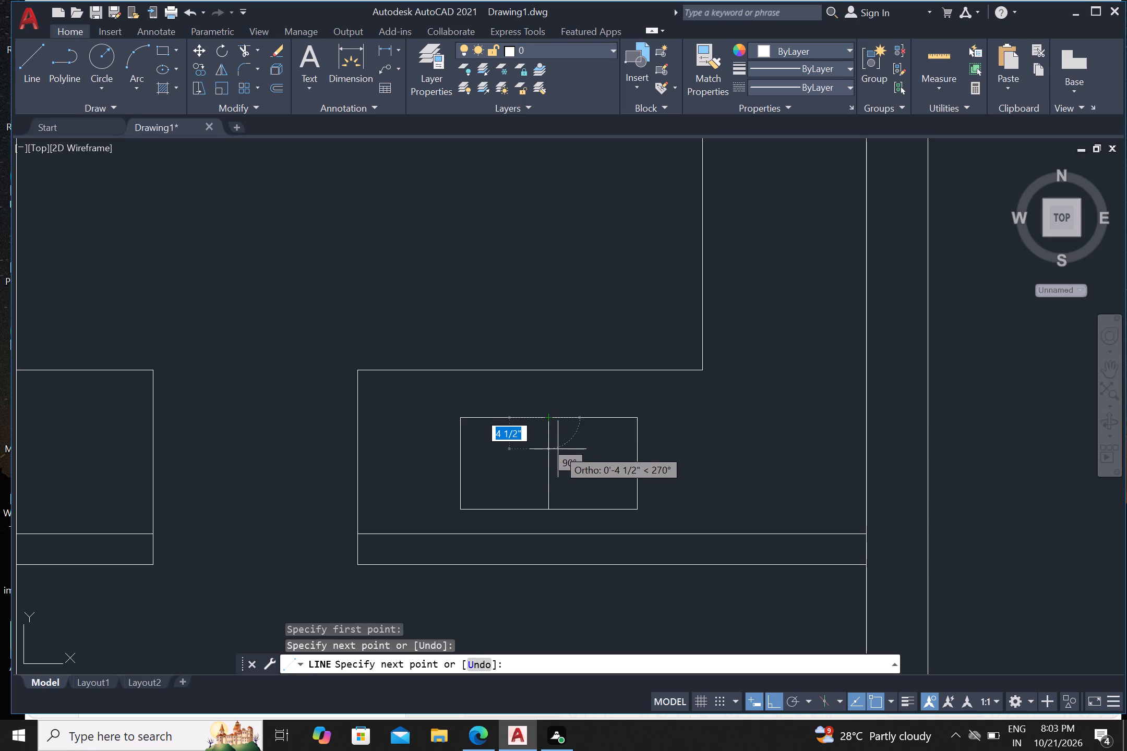
key(Escape)
Offset the sink rectangle's top edge downward repeatedly at 2" spacing to add six horizontal lines inside it.
key(o)
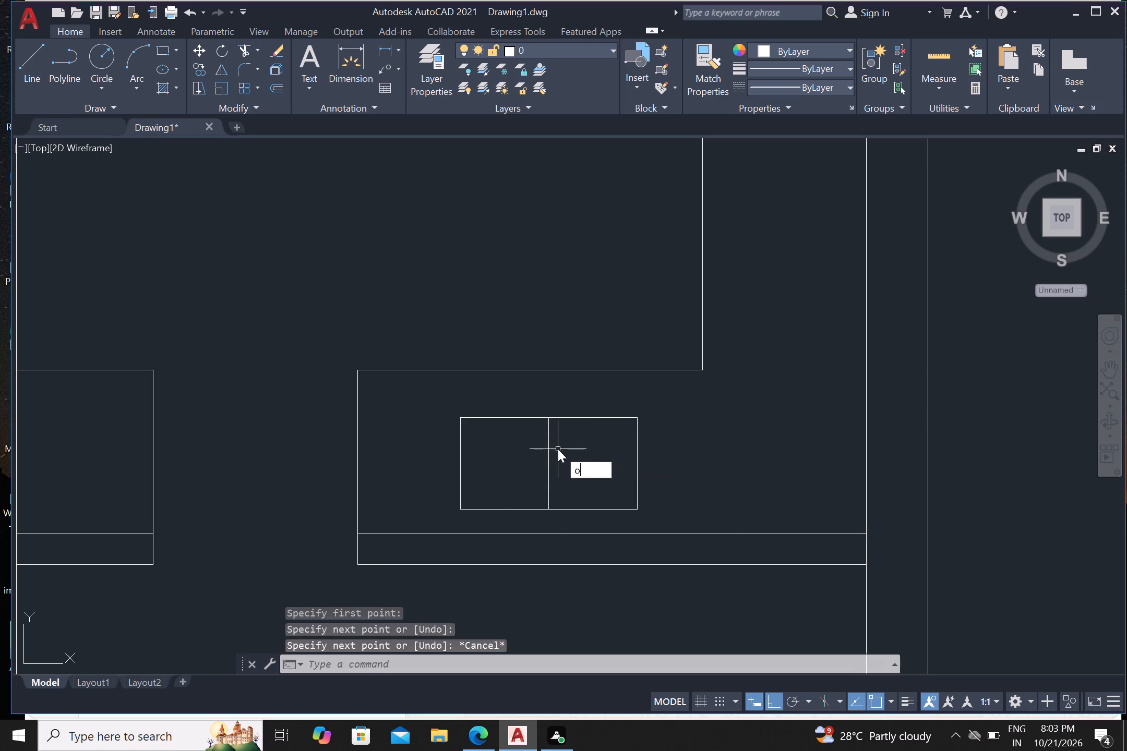
key(Return)
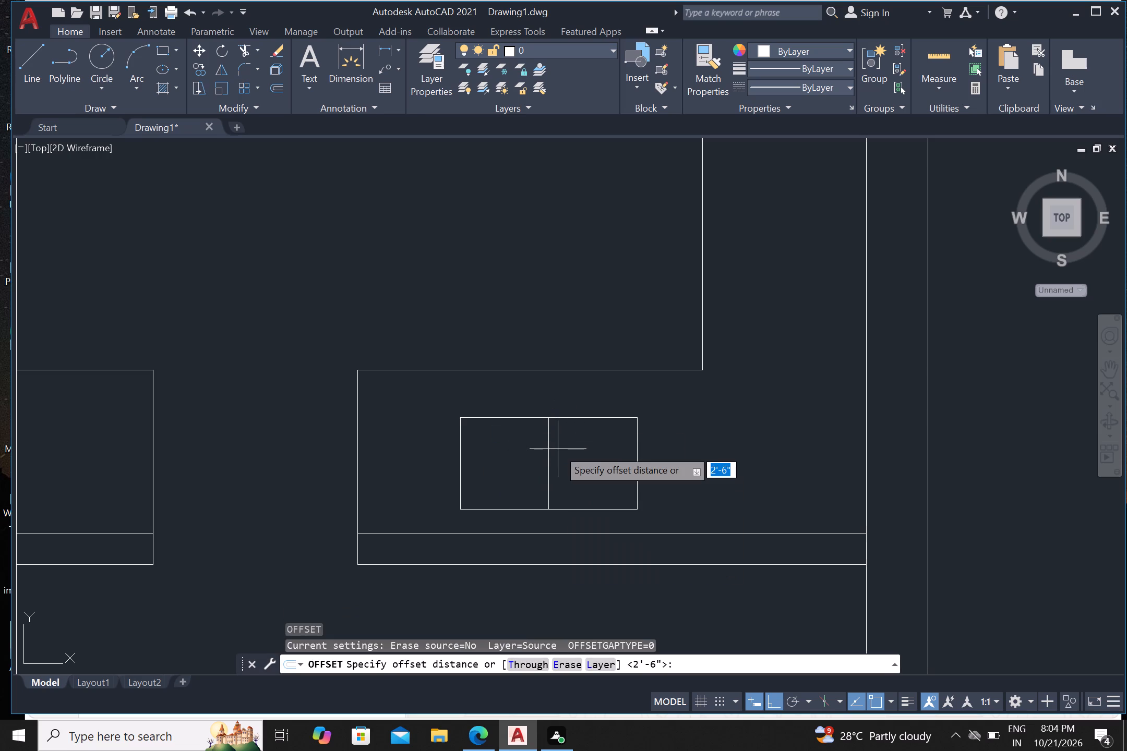
key(2)
key(shift+quotedbl)
key(Return)
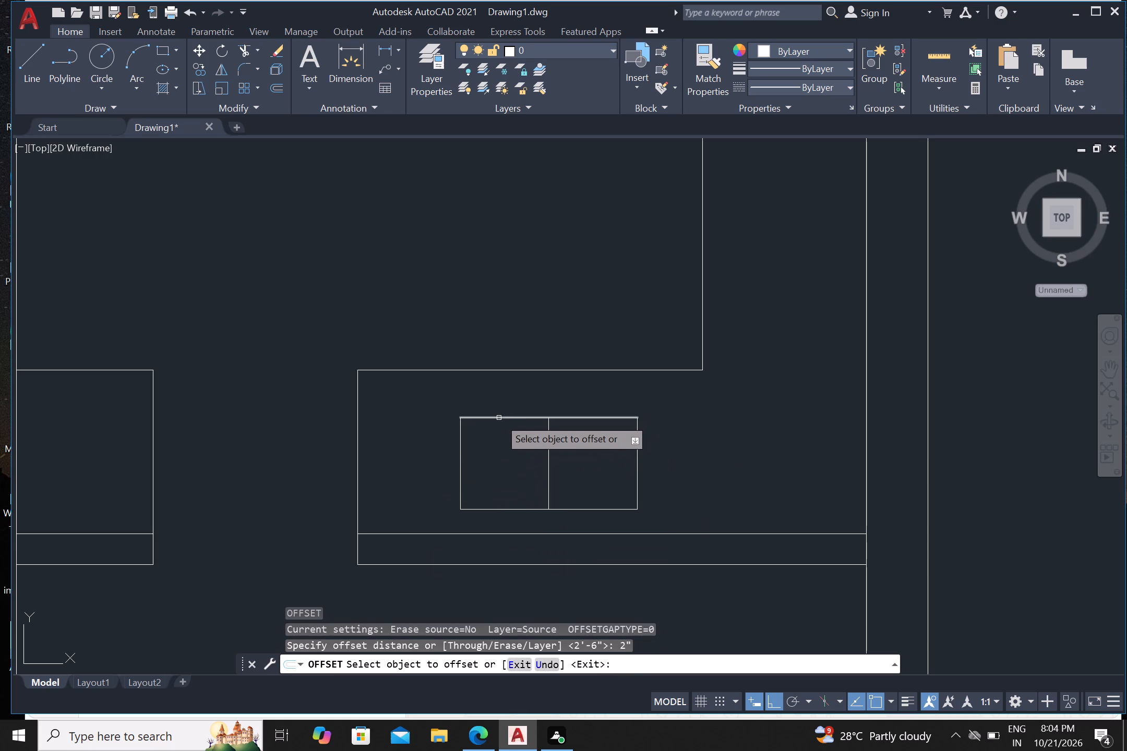
drag(503, 417, 499, 428)
click(494, 468)
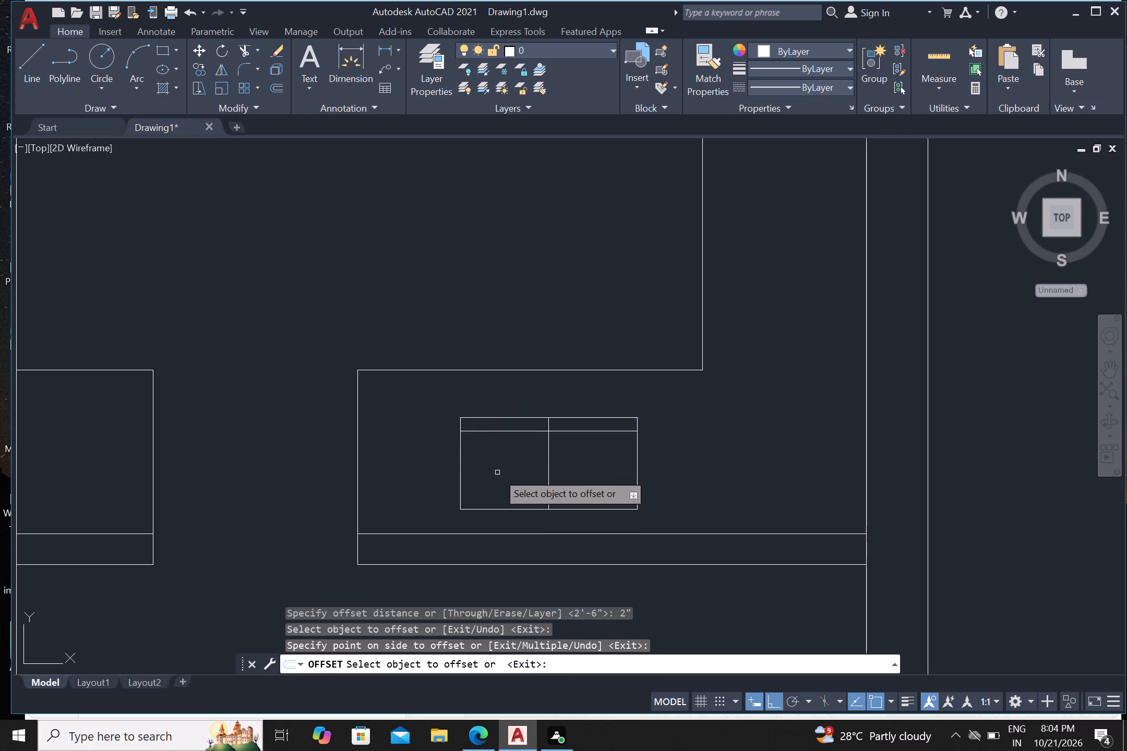
drag(495, 431, 495, 451)
click(501, 478)
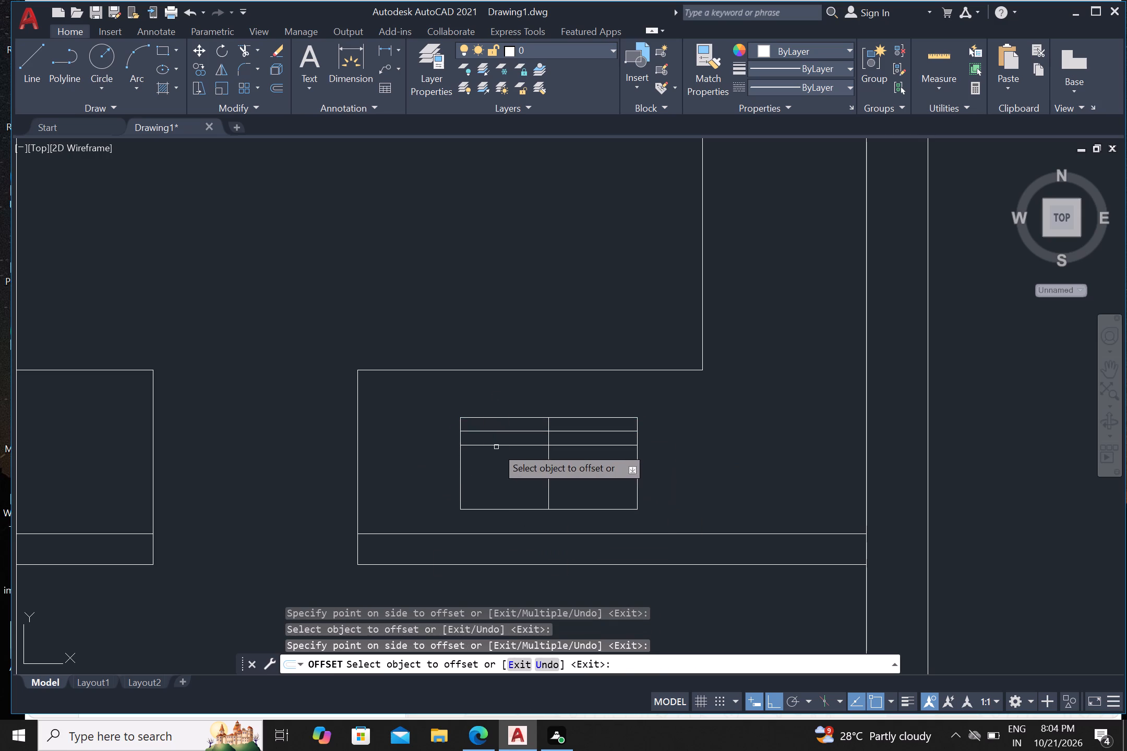
click(496, 447)
drag(499, 486, 505, 490)
drag(503, 457, 503, 464)
drag(501, 489, 502, 495)
drag(501, 471, 509, 491)
click(507, 503)
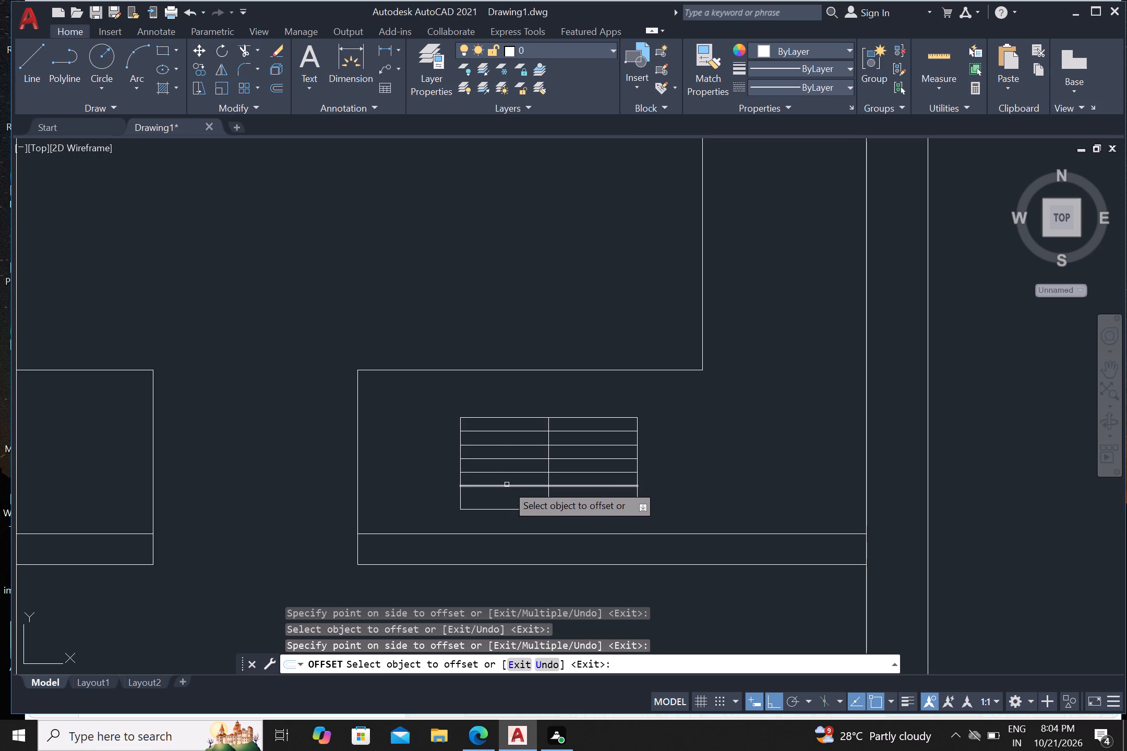
click(507, 485)
drag(503, 502, 506, 506)
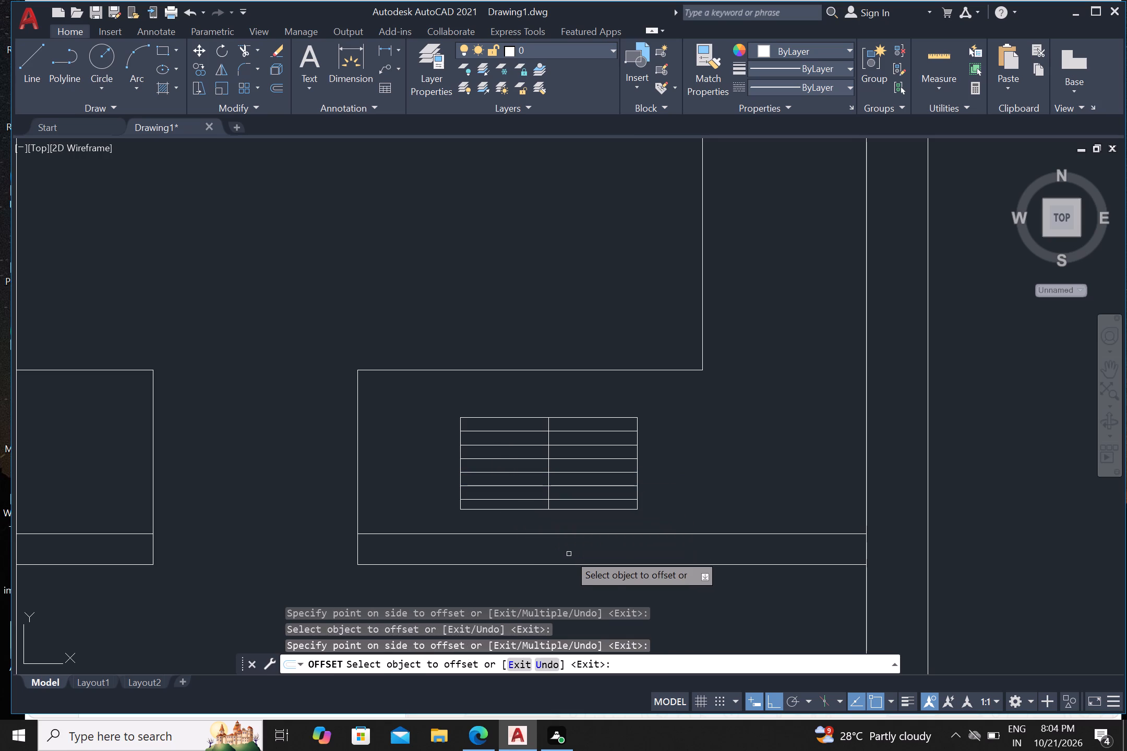
key(Escape)
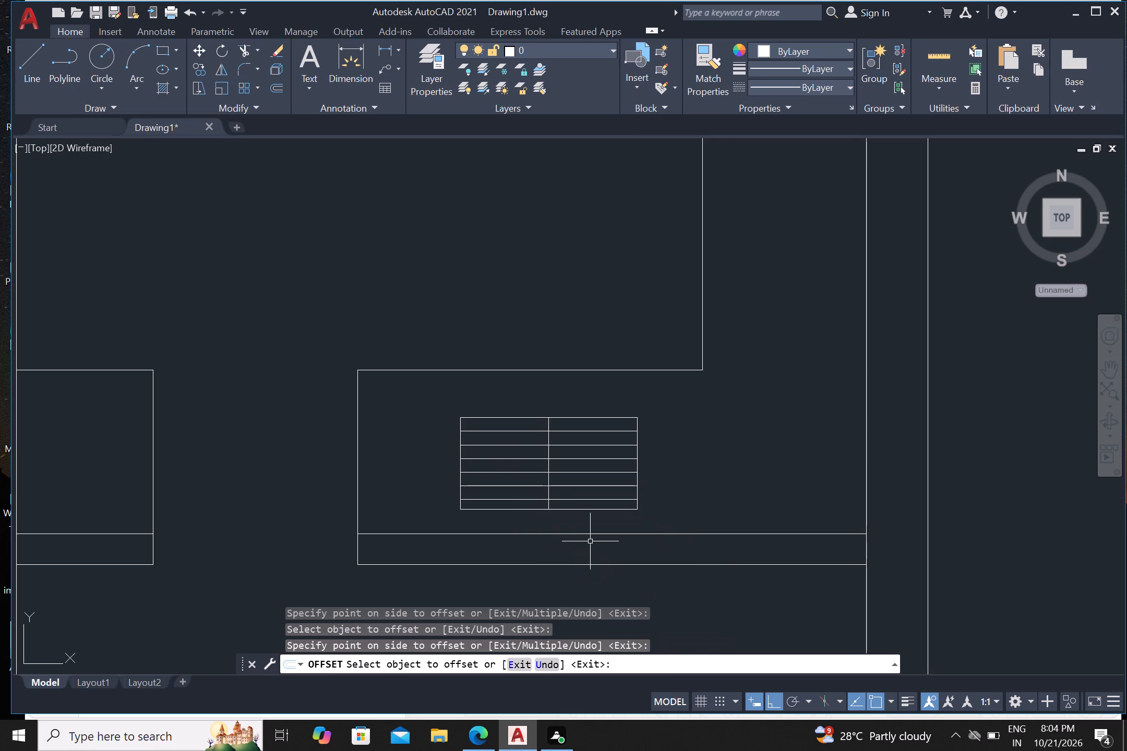
Trim the six horizontal lines from the right half of the sink rectangle, leaving drainboard lines on the left half.
text(tr)
key(Return)
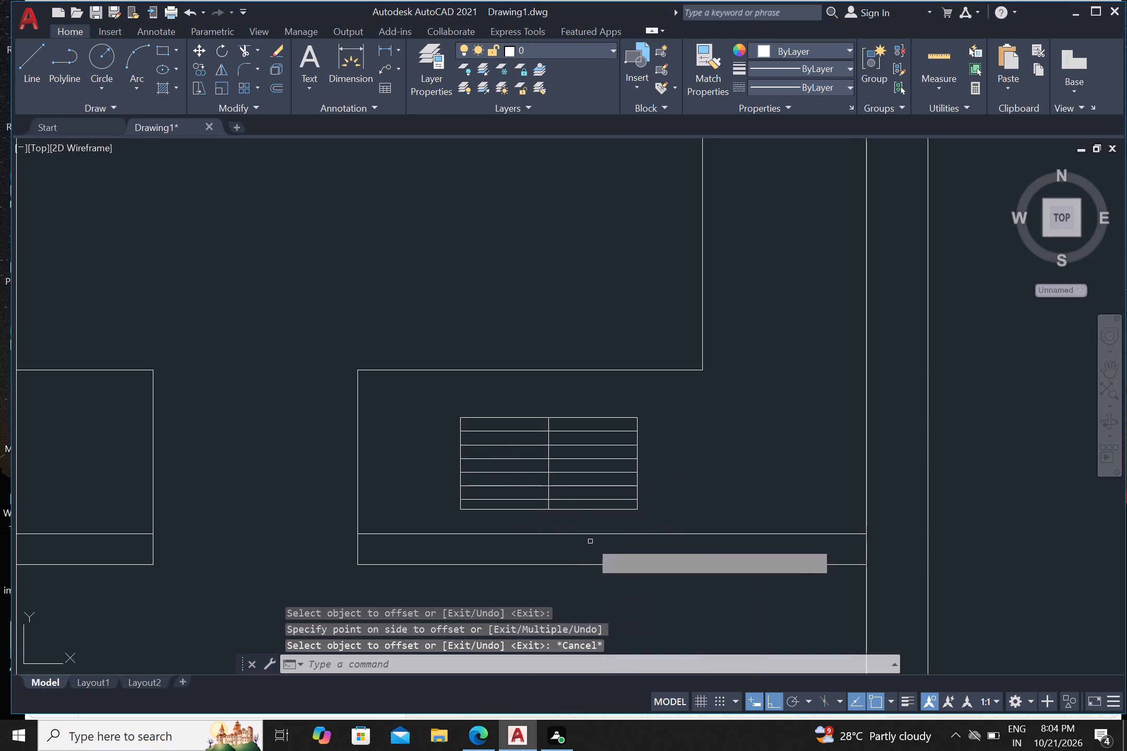
click(594, 425)
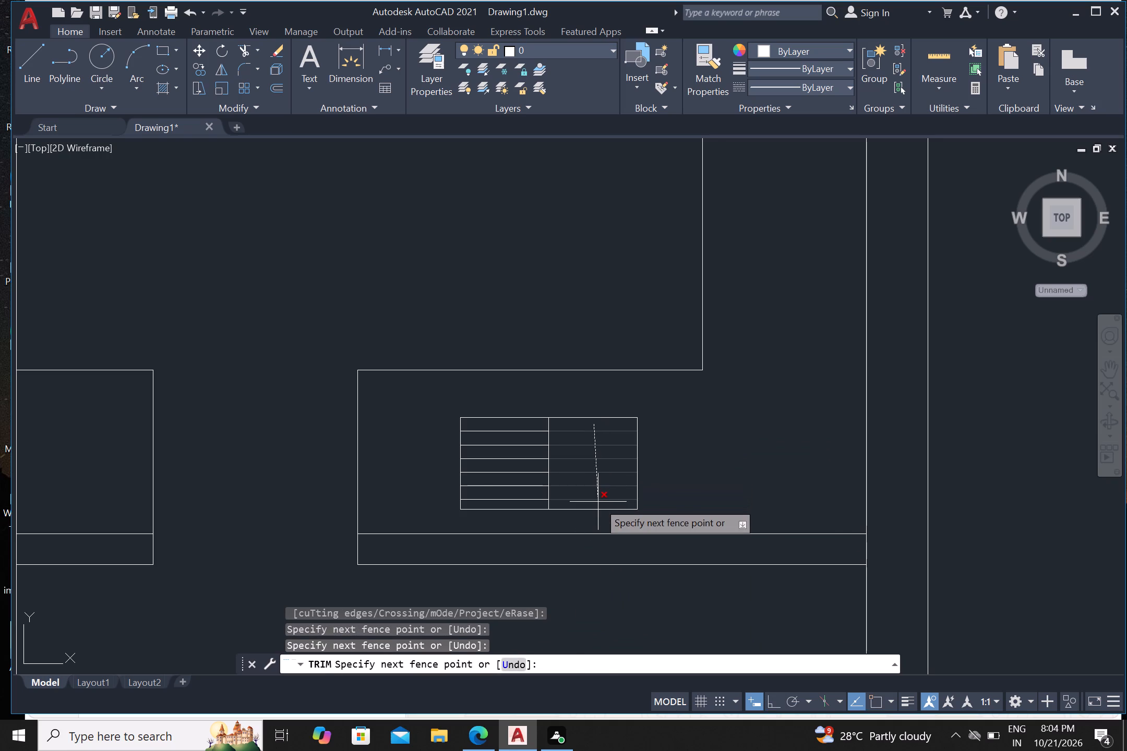
click(598, 502)
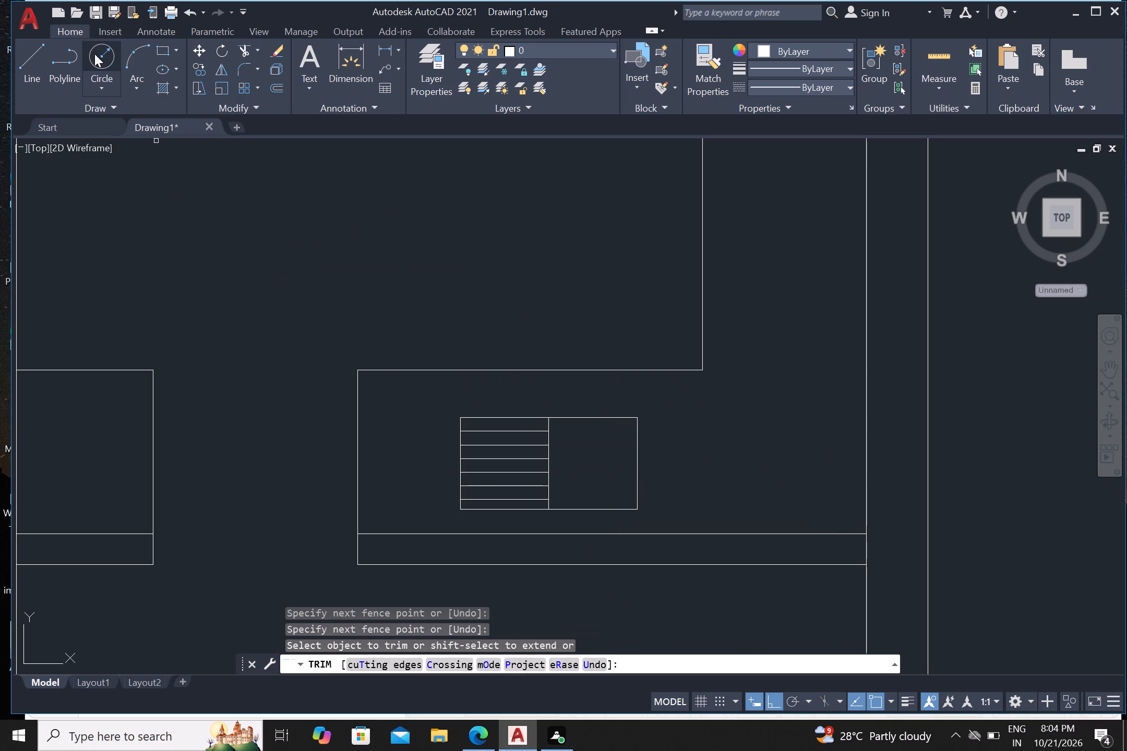
Draw a circle of about 3 1/2" radius in the empty right half of the sink rectangle.
click(98, 54)
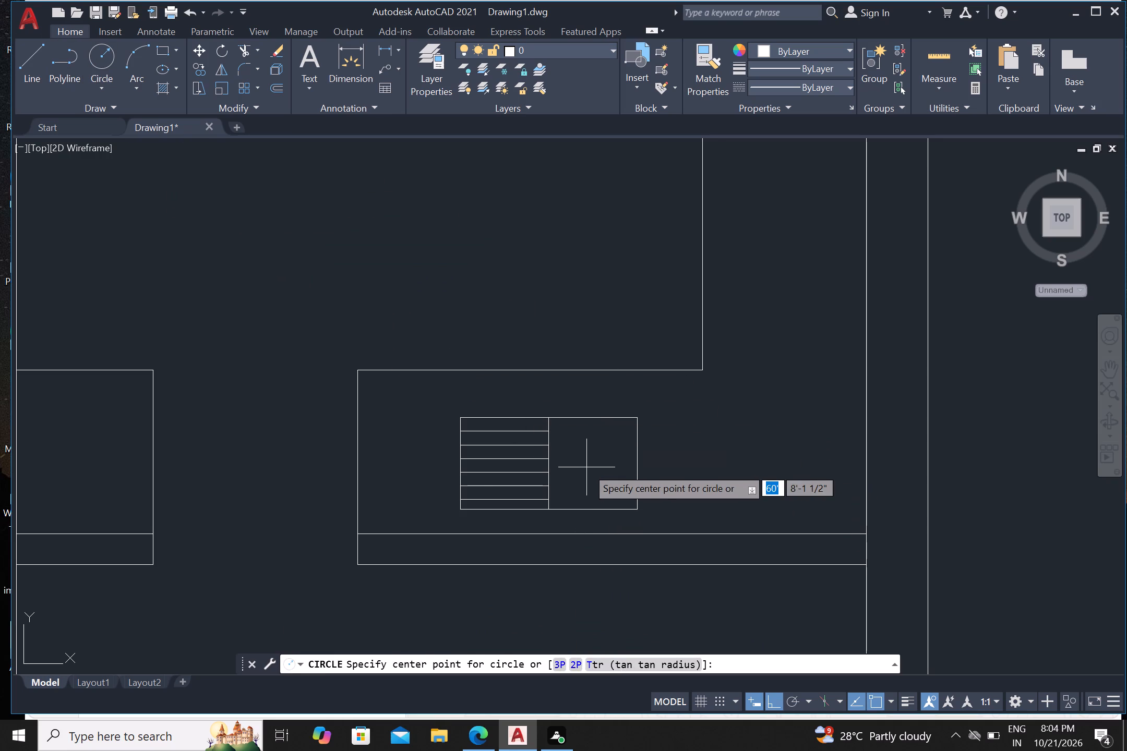
click(587, 468)
drag(608, 491, 604, 486)
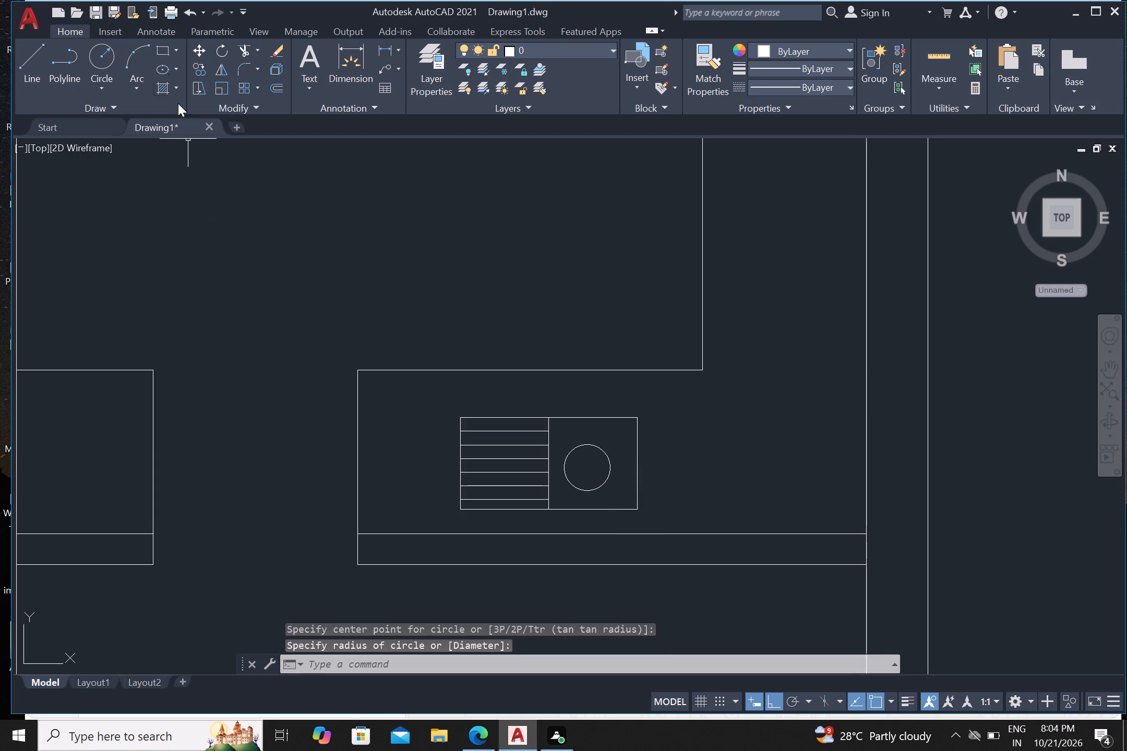
Draw a concentric drain circle of about 1" radius inside the sink circle.
click(96, 56)
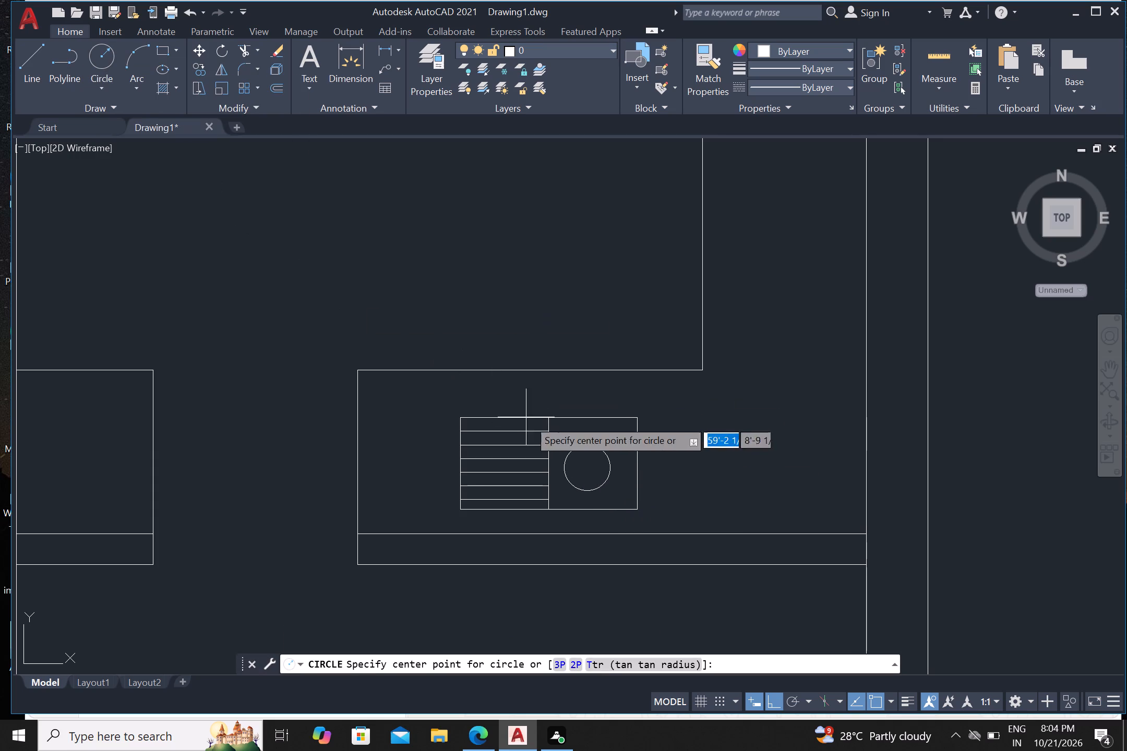
click(586, 463)
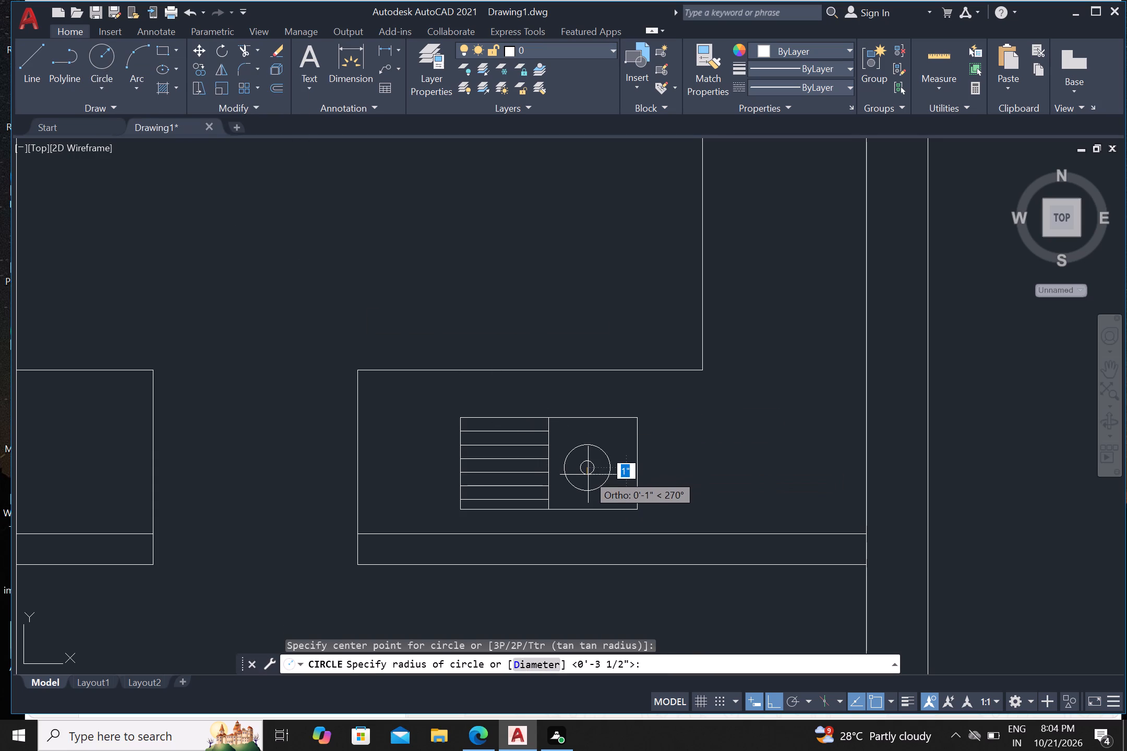
drag(589, 475, 584, 466)
Draw a tall rectangle inside the vertical kitchen counter strip, above the sink counter.
scroll(672, 432, down, 2)
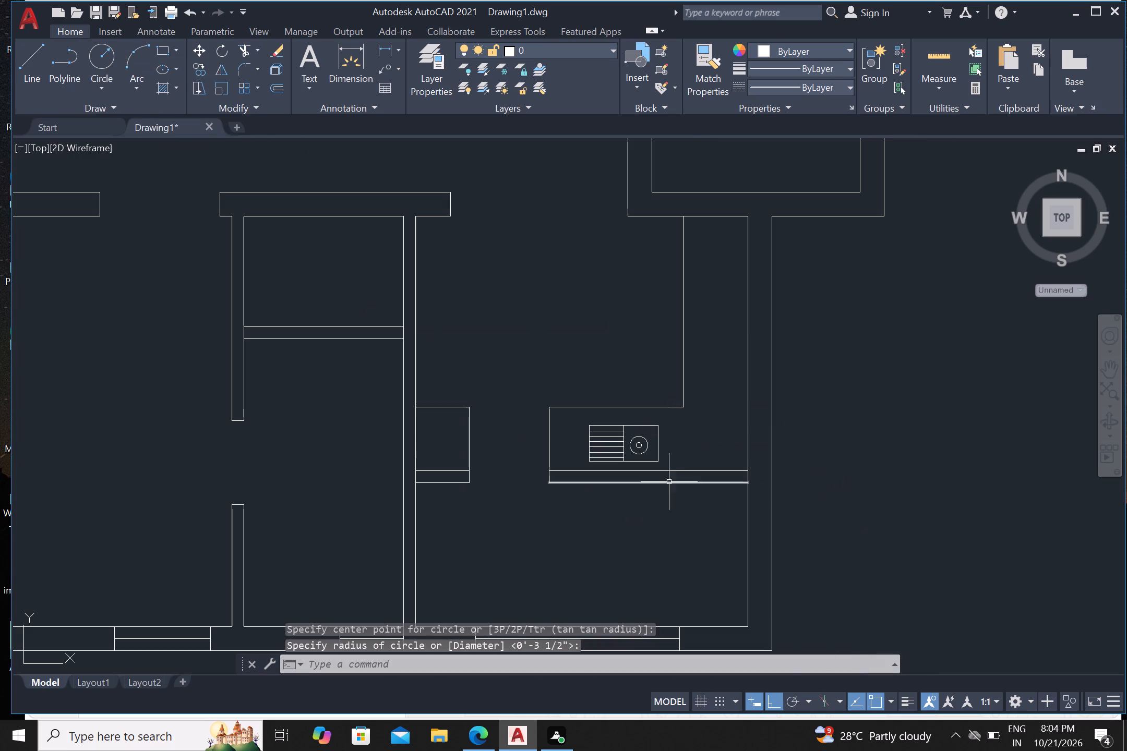
scroll(662, 562, down, 1)
middle_drag(658, 563, 597, 574)
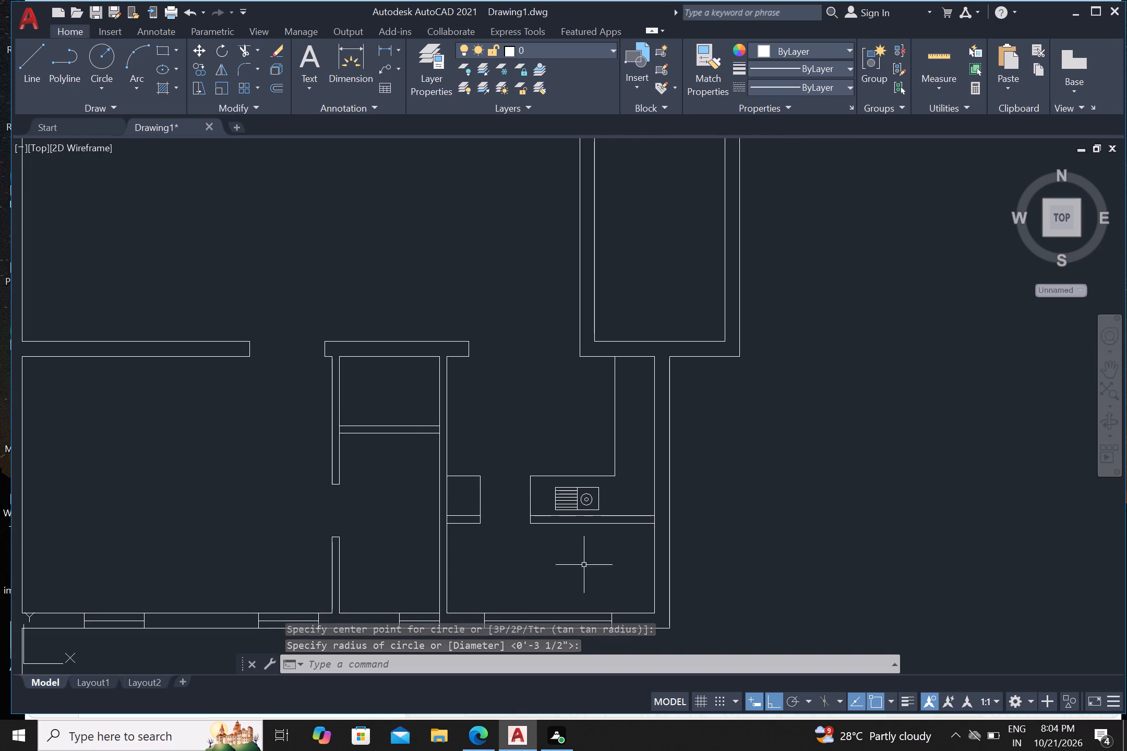
click(155, 49)
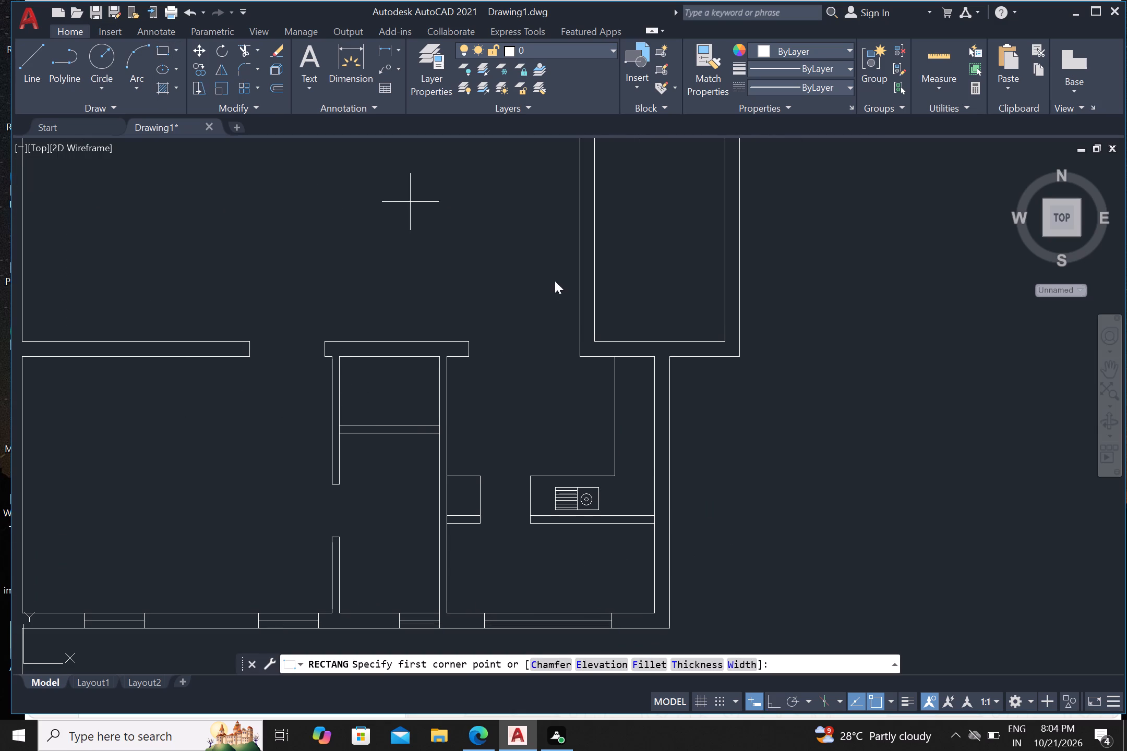
scroll(683, 446, up, 2)
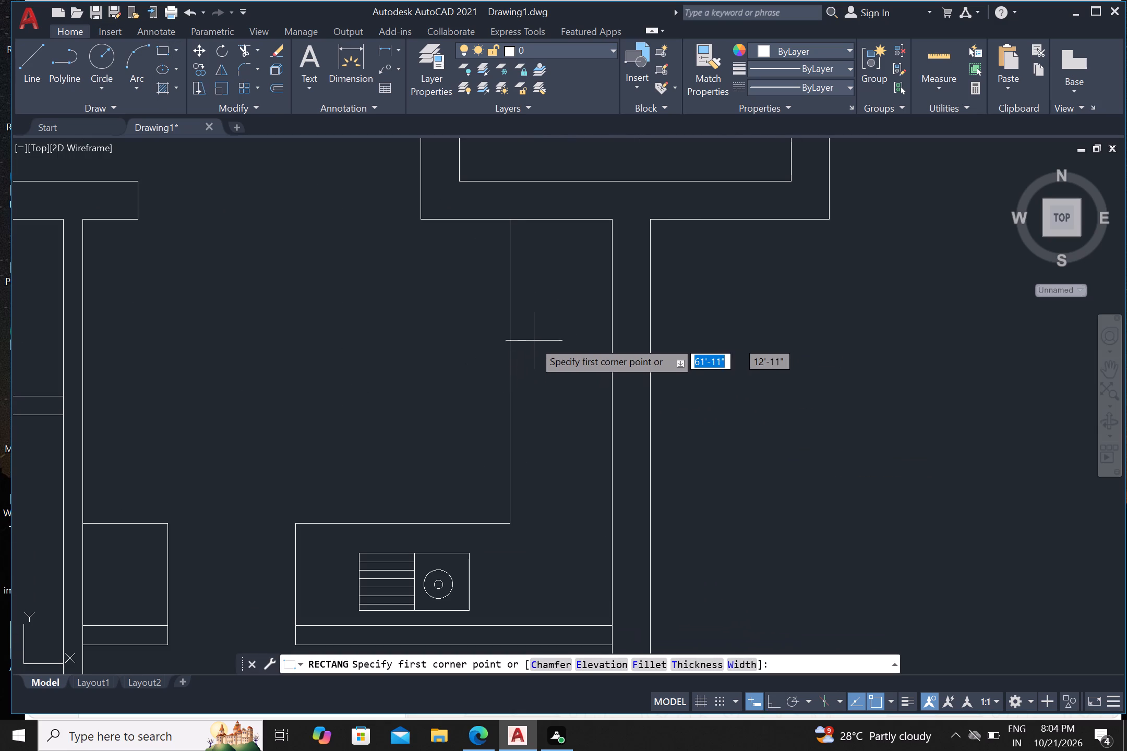
click(524, 333)
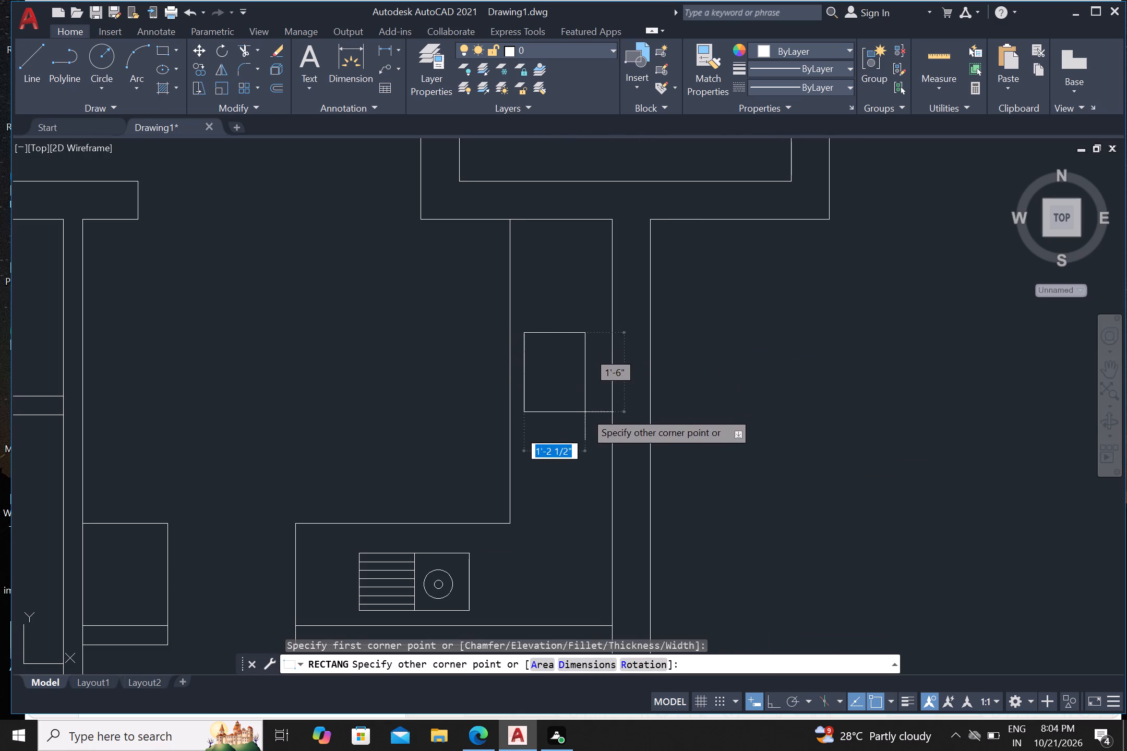
click(589, 462)
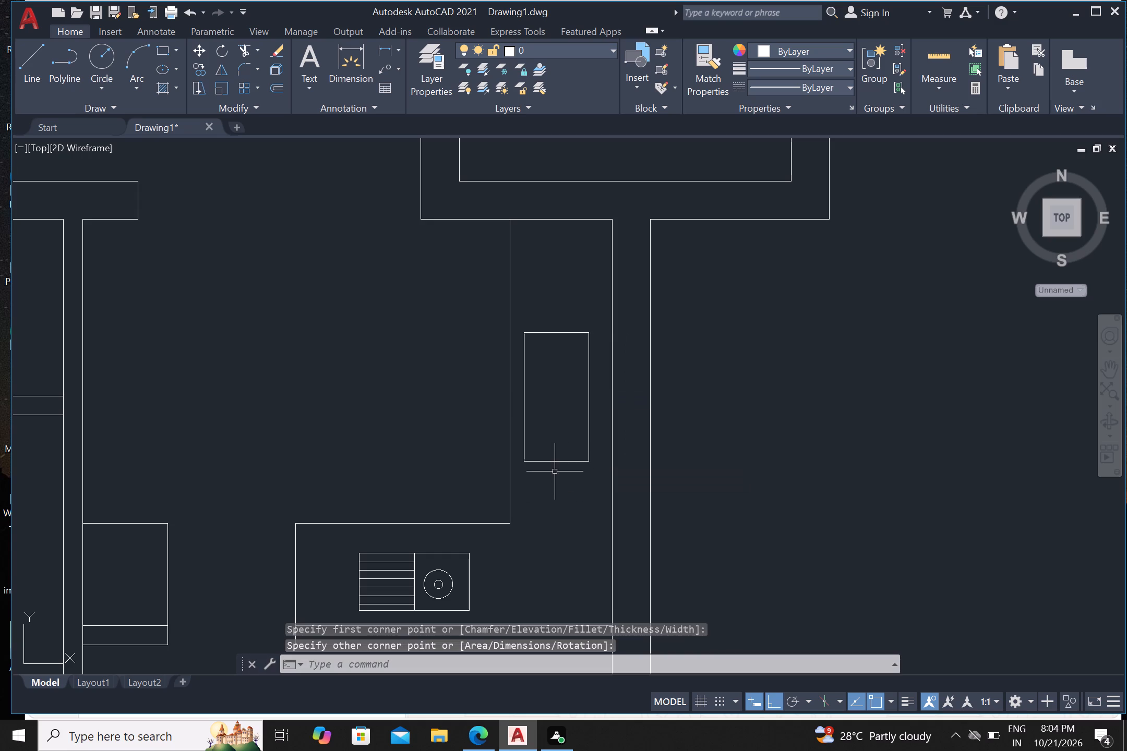
Explode the tall rectangle on the vertical counter into separate lines.
click(556, 461)
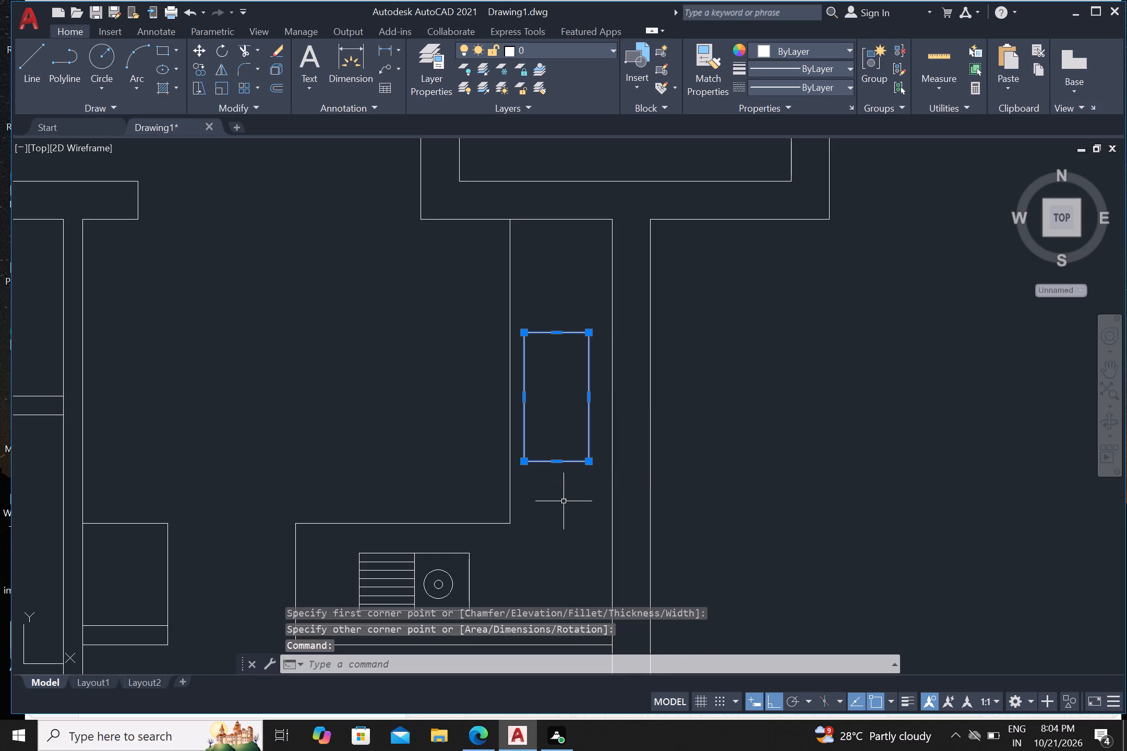
key(e)
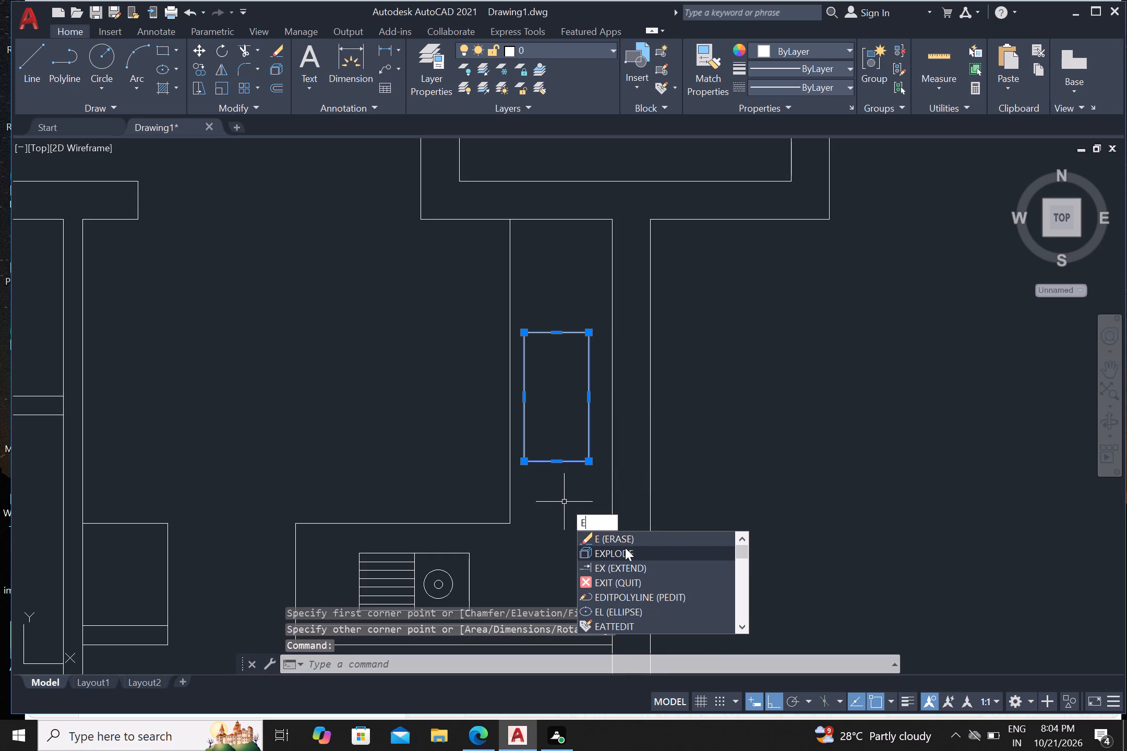
click(626, 549)
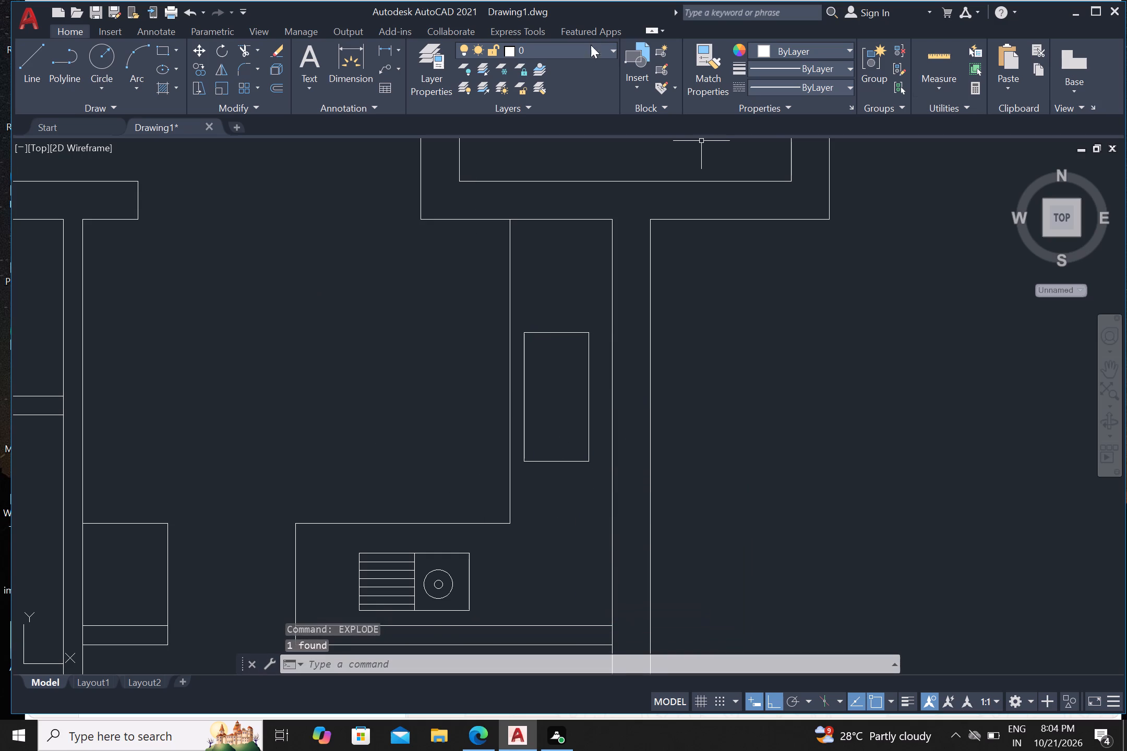
Draw a burner circle of about 3 1/2" radius in the upper half of the vertical counter's rectangle.
click(97, 60)
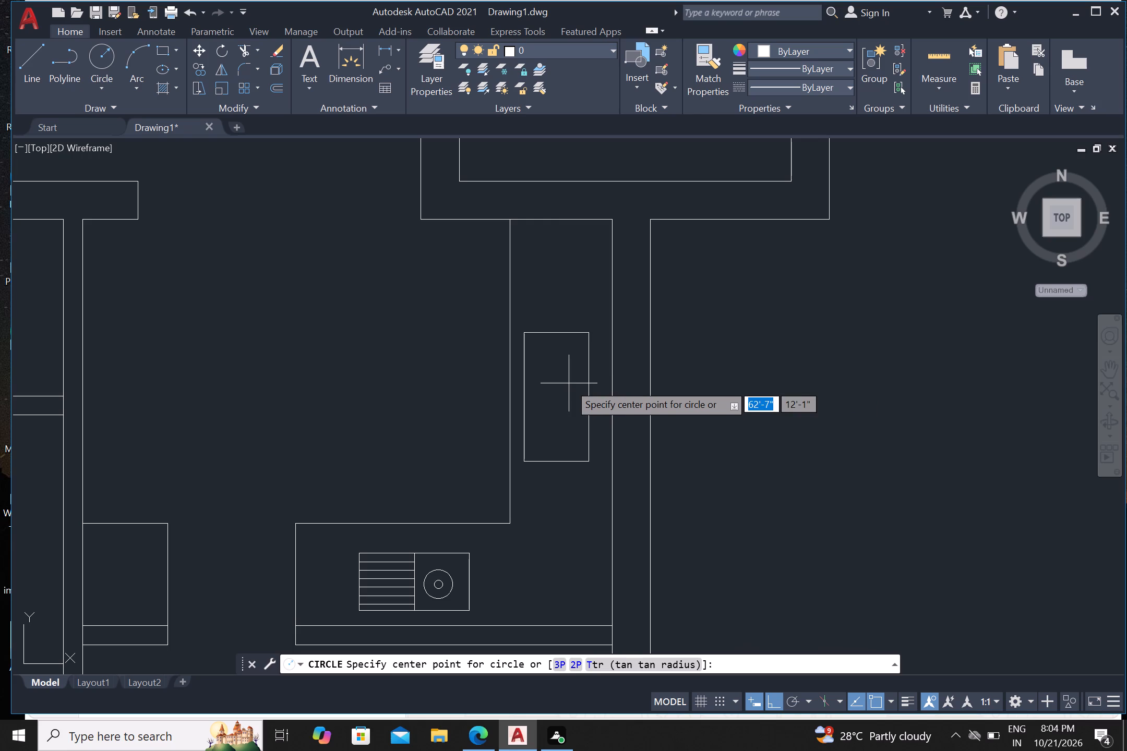
click(555, 371)
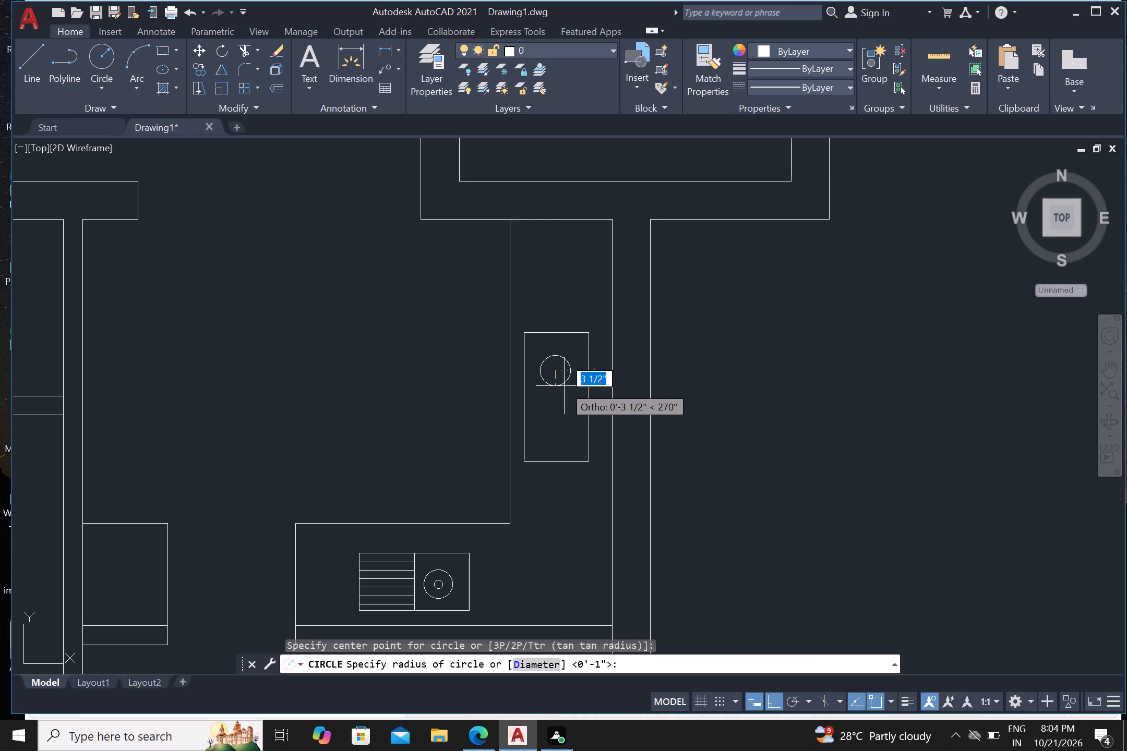
click(565, 386)
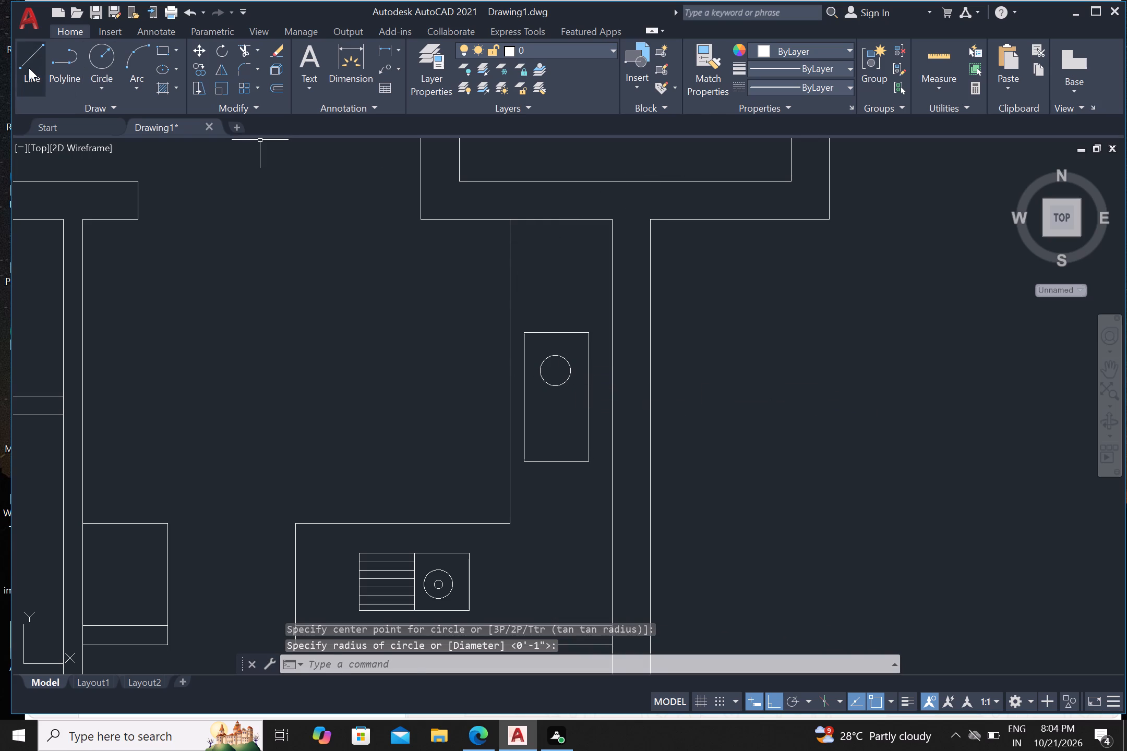
Draw cross lines from the burner circle's centre in four directions, each arm about 5" to 6" long and extending past the circle.
click(32, 65)
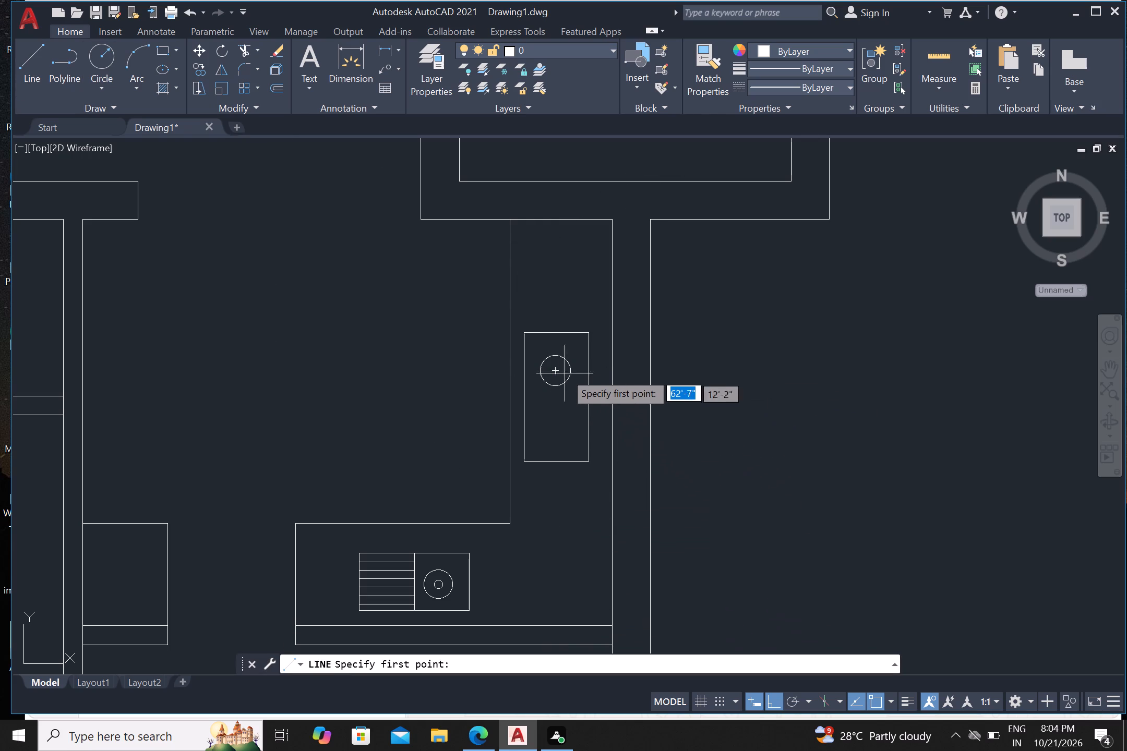
click(558, 370)
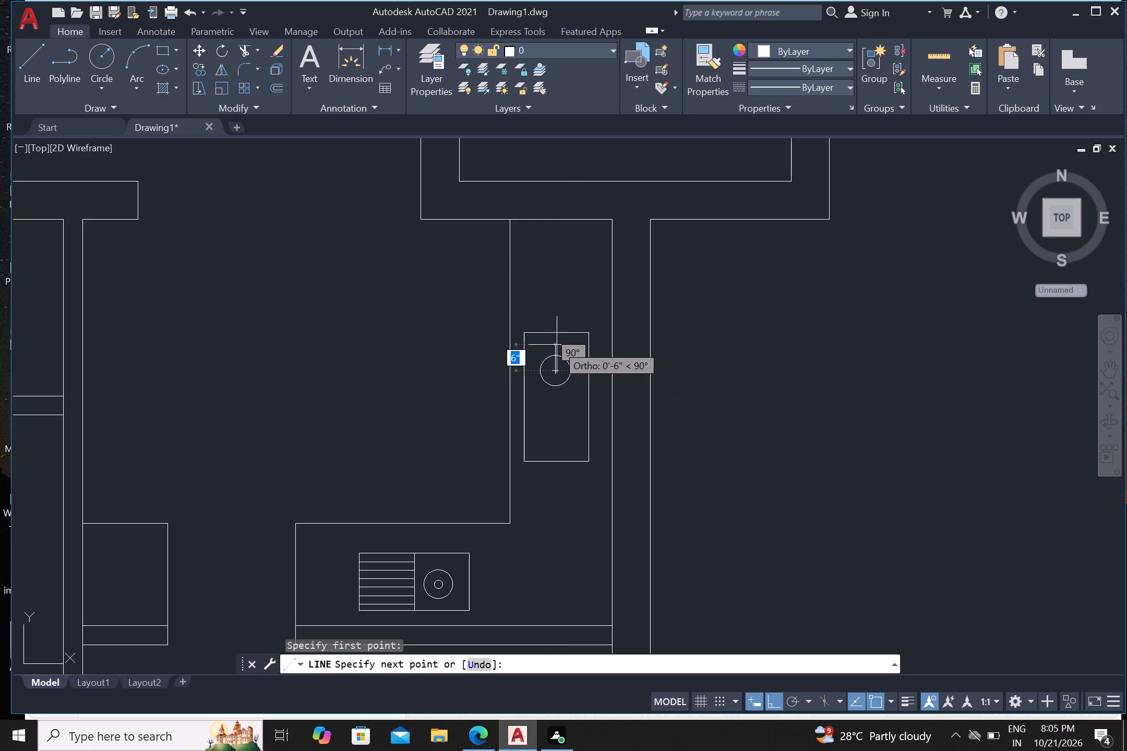
click(557, 345)
drag(556, 370, 561, 373)
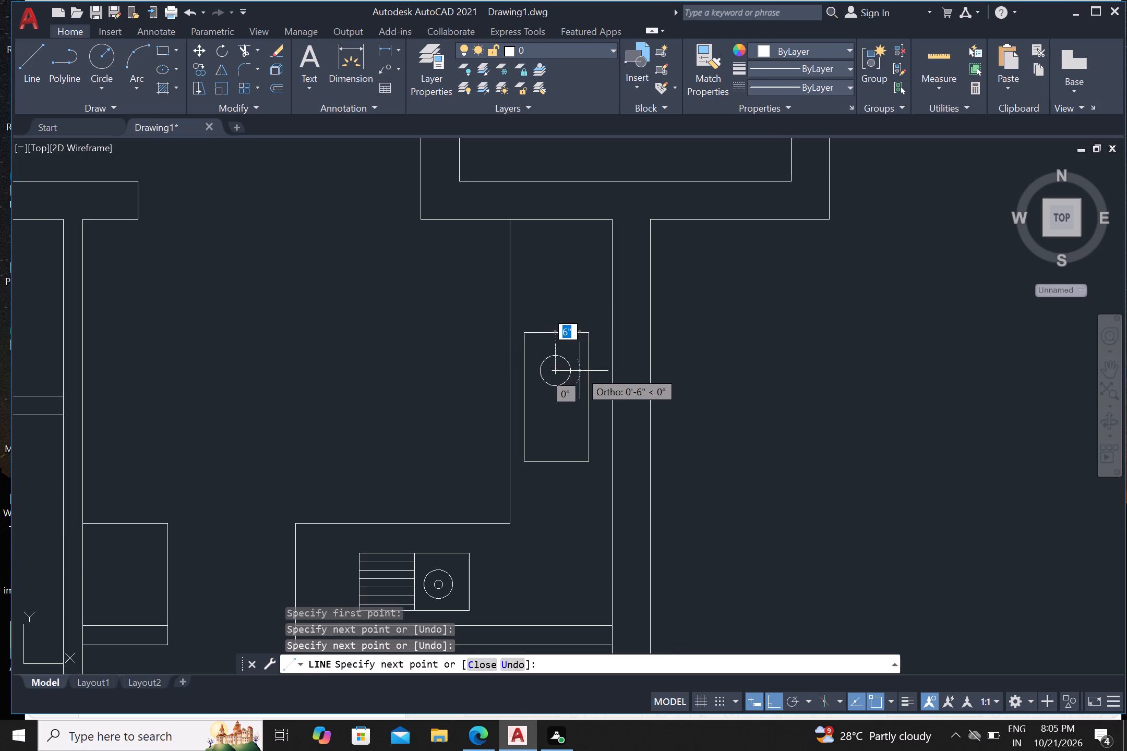
click(581, 370)
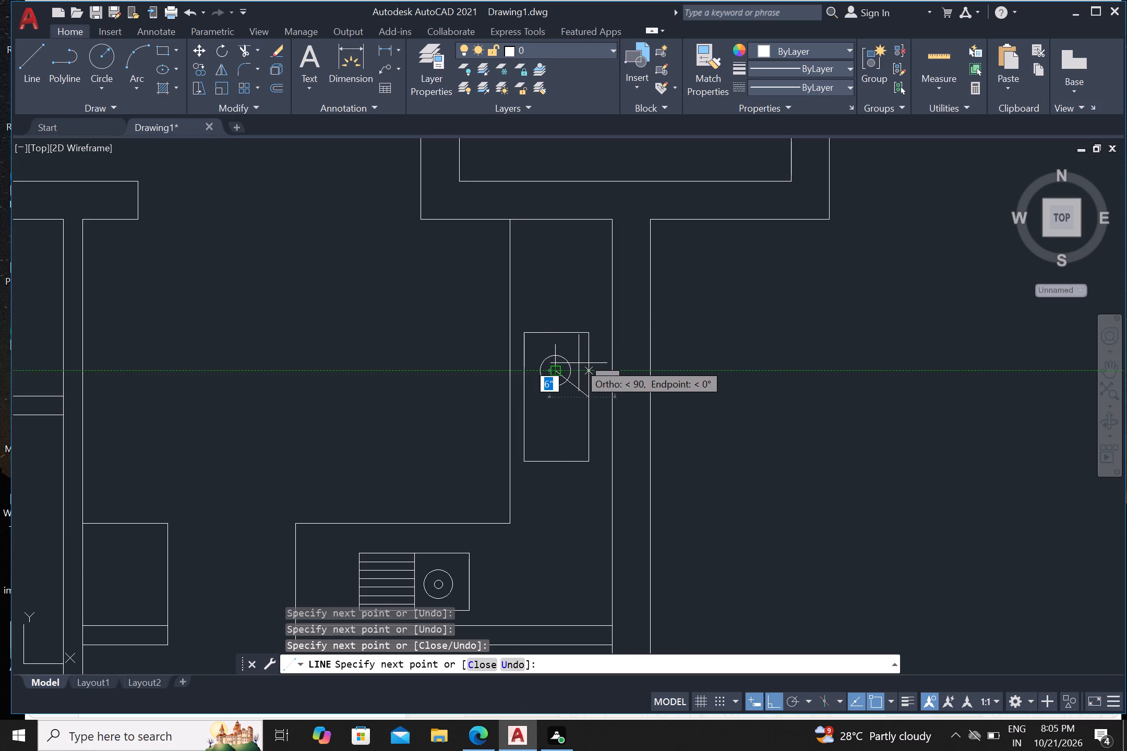
key(ctrl+z)
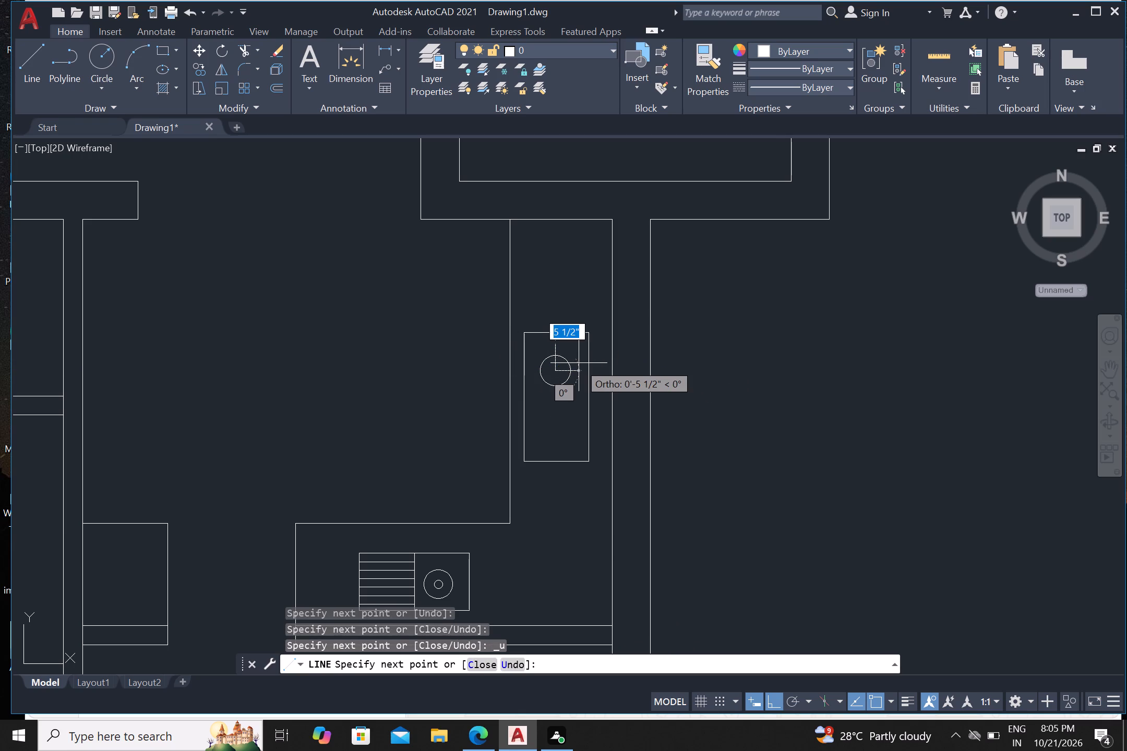
scroll(571, 363, up, 3)
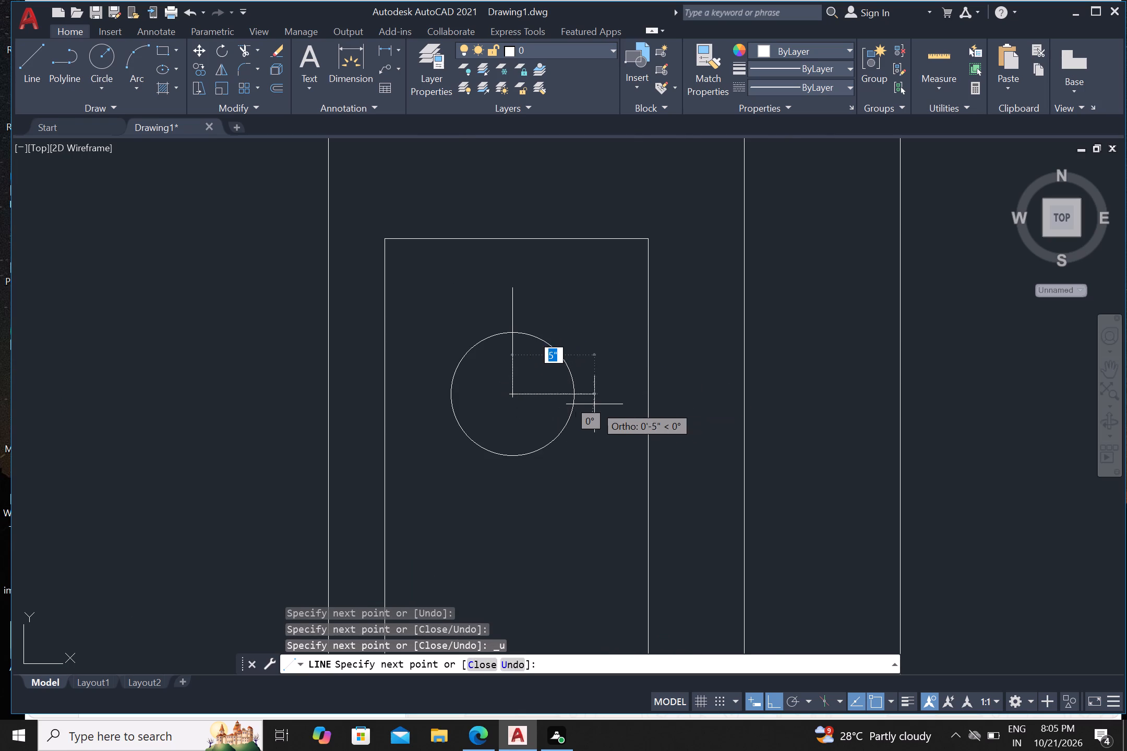
click(597, 403)
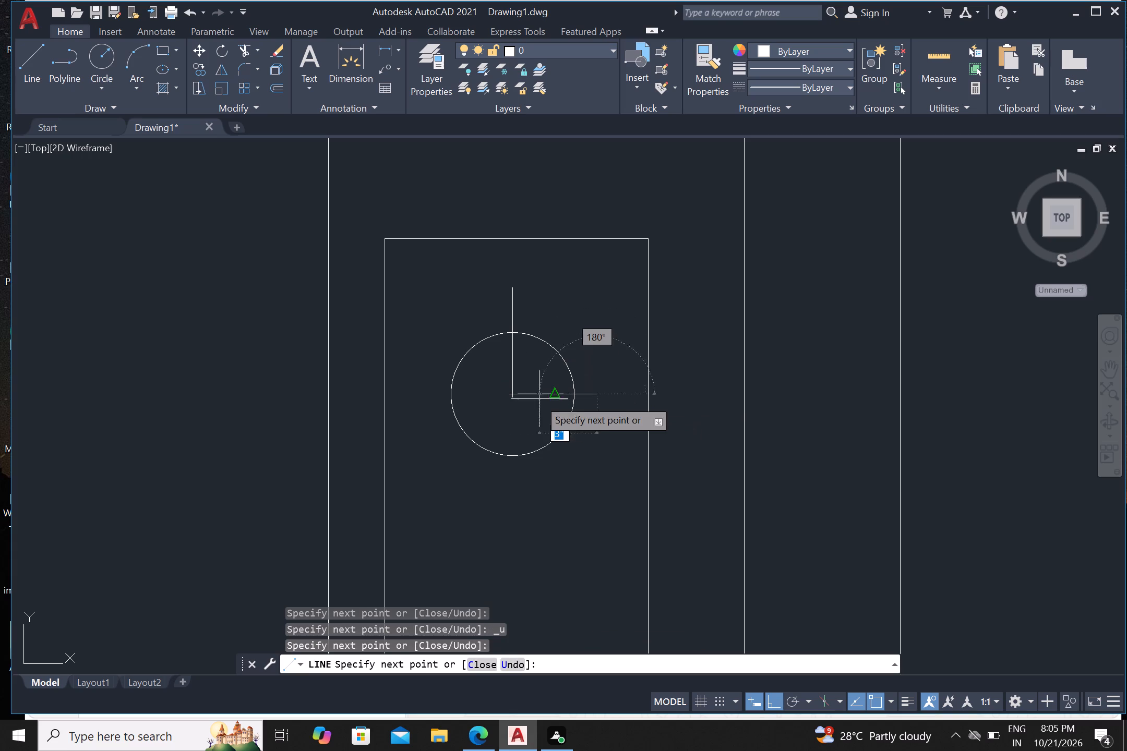
drag(511, 399, 510, 409)
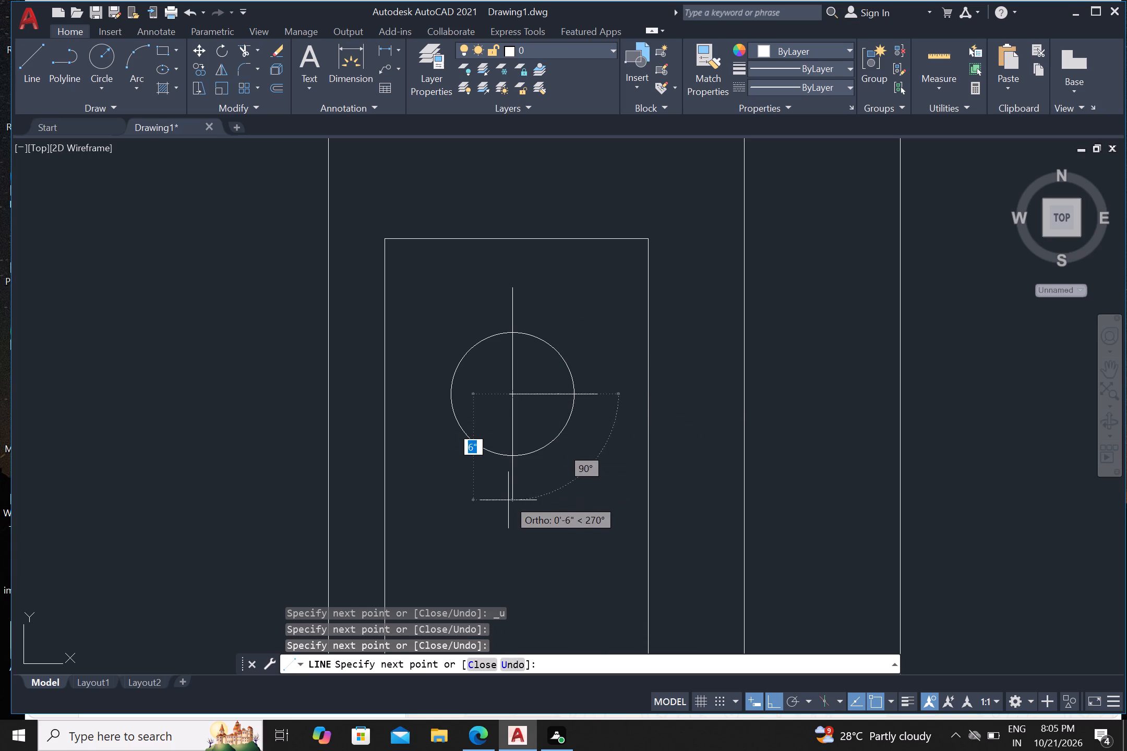
click(508, 484)
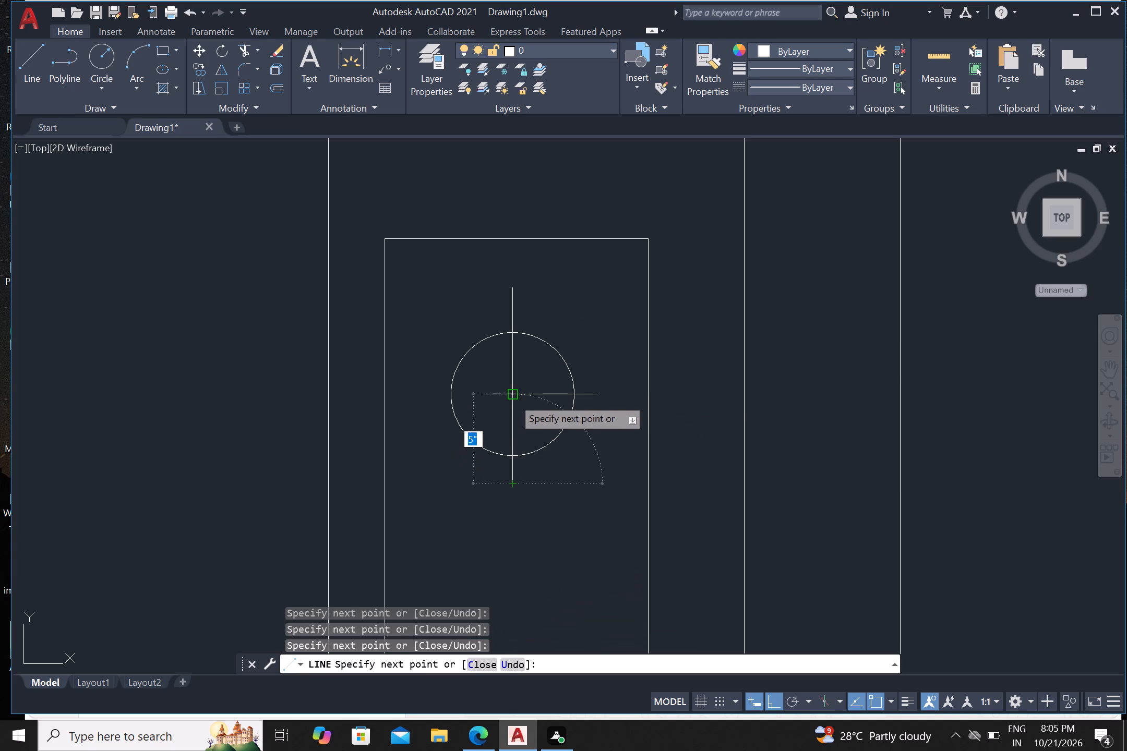
click(512, 389)
click(419, 409)
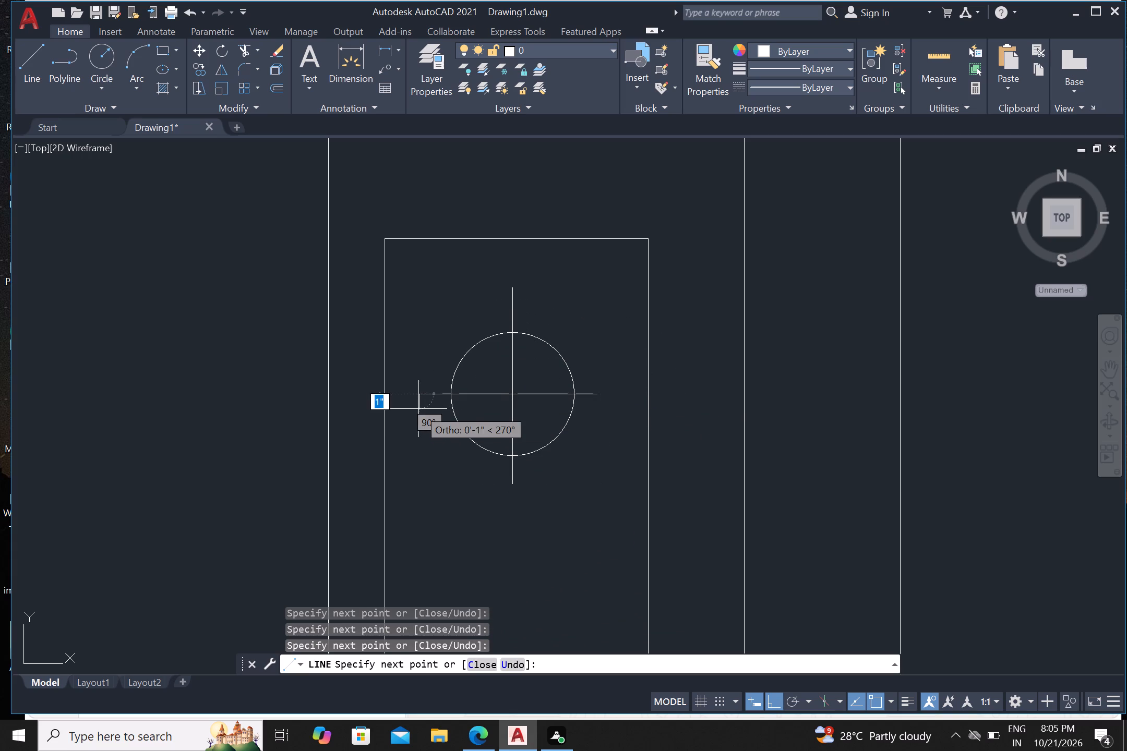
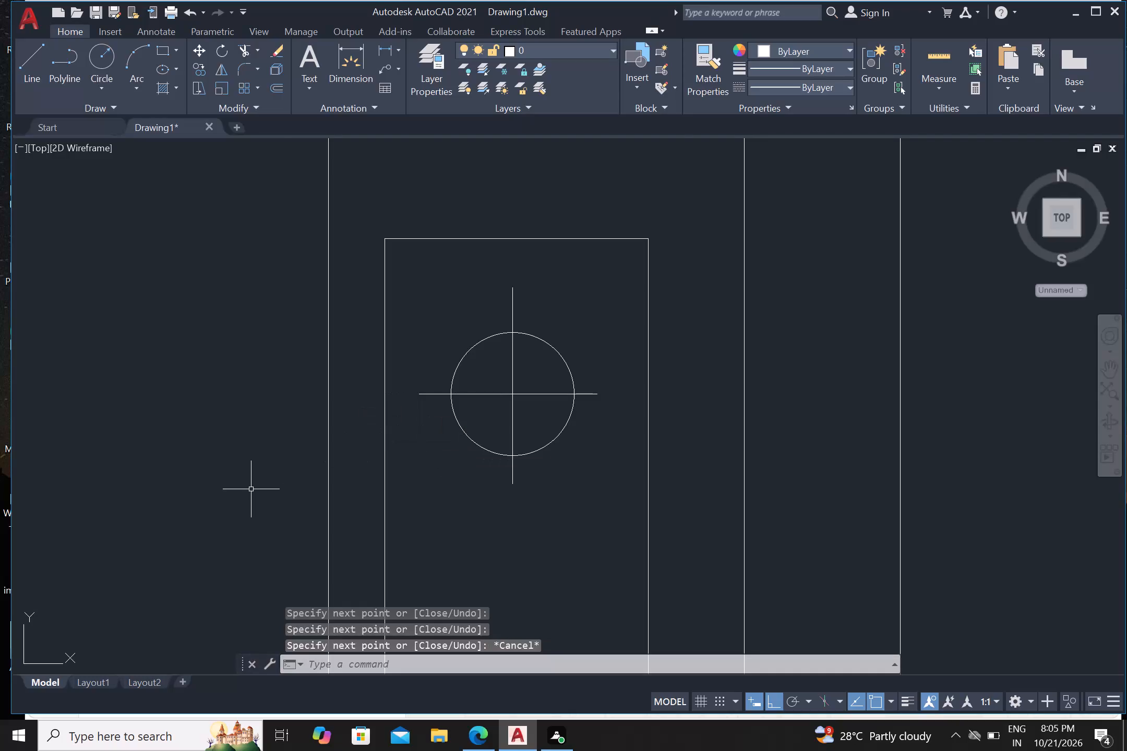
Mirror the stove's burner circle and its cross lines about the stove rectangle's horizontal midline, keeping the original.
scroll(332, 494, down, 2)
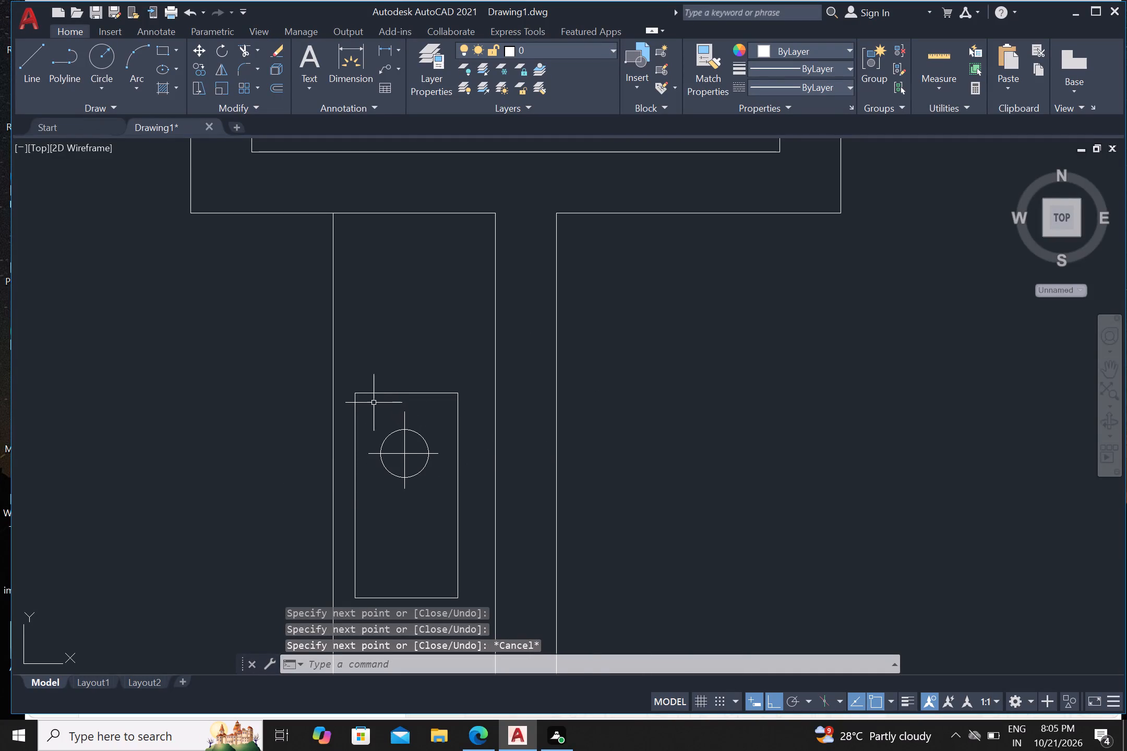
click(370, 403)
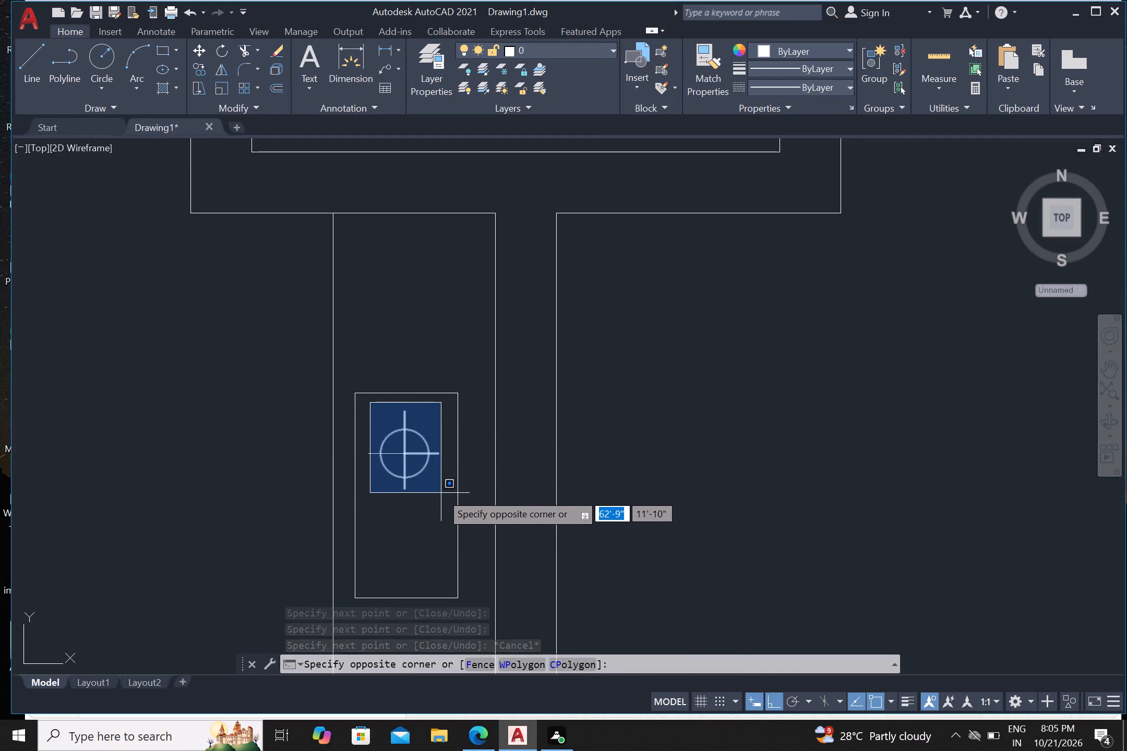
click(441, 493)
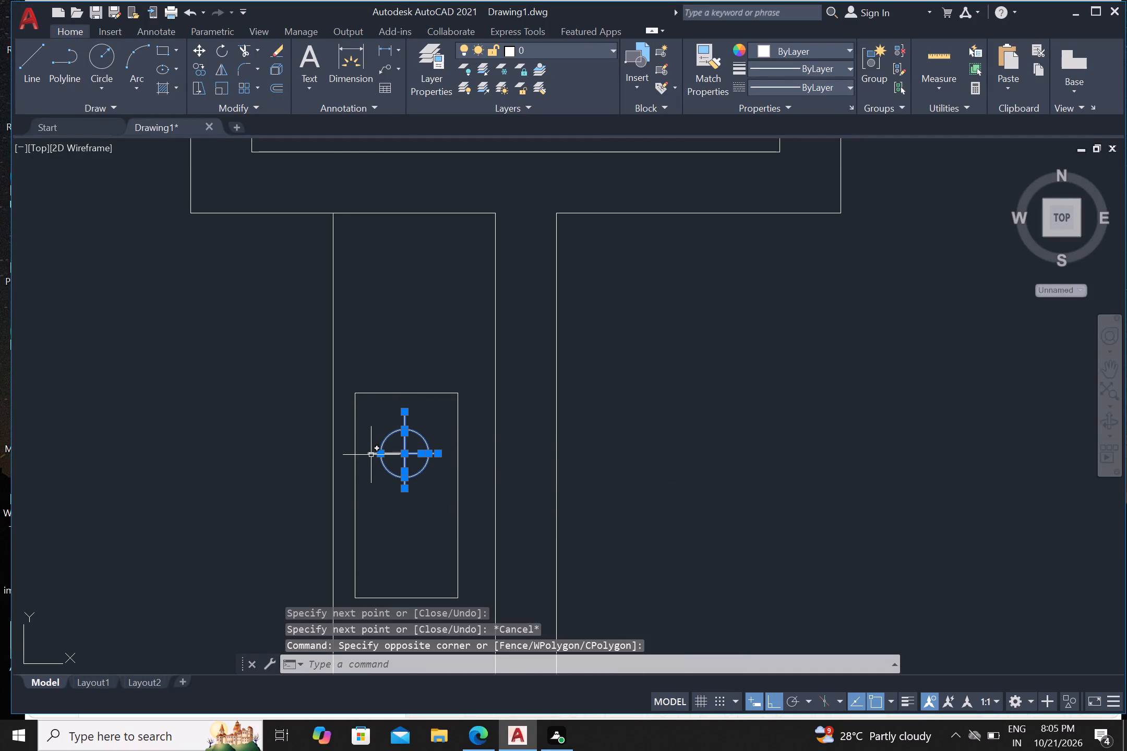
click(371, 455)
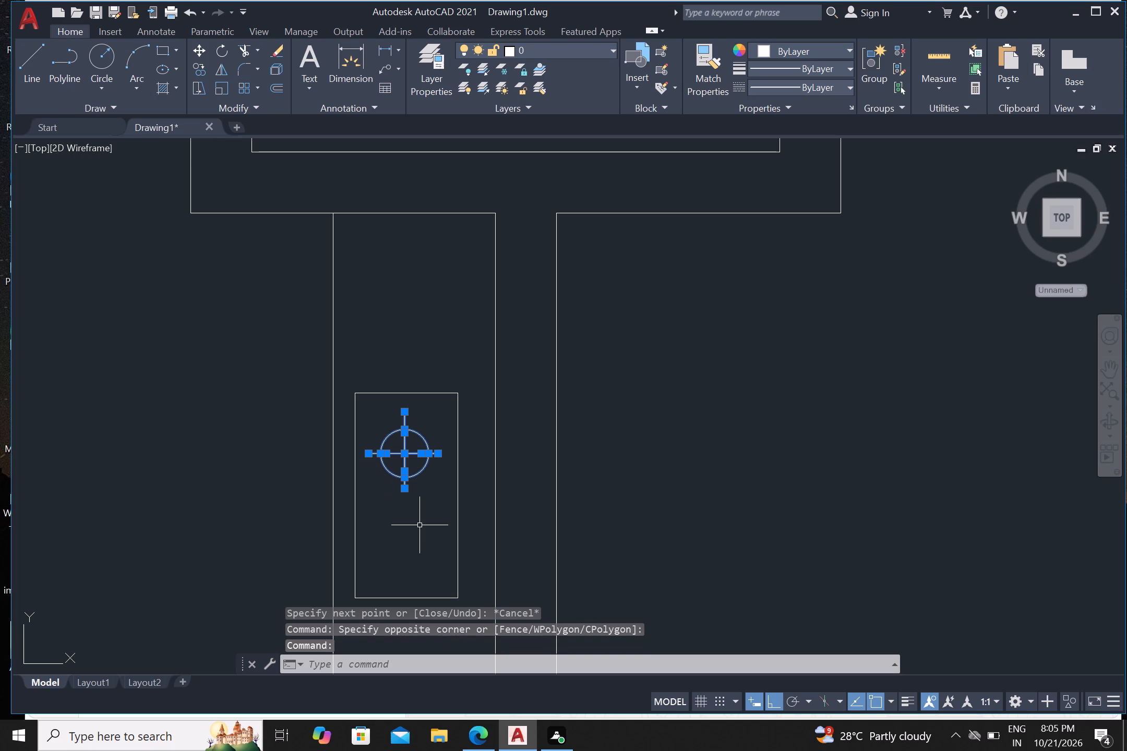
text(mi)
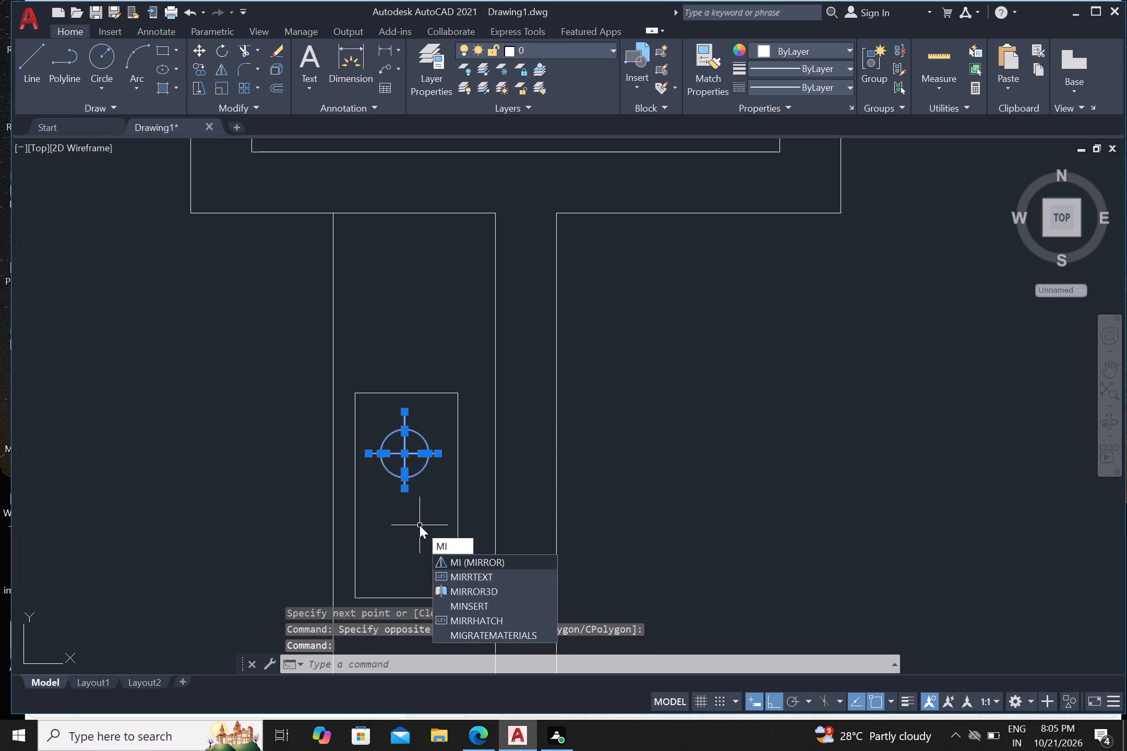
key(Return)
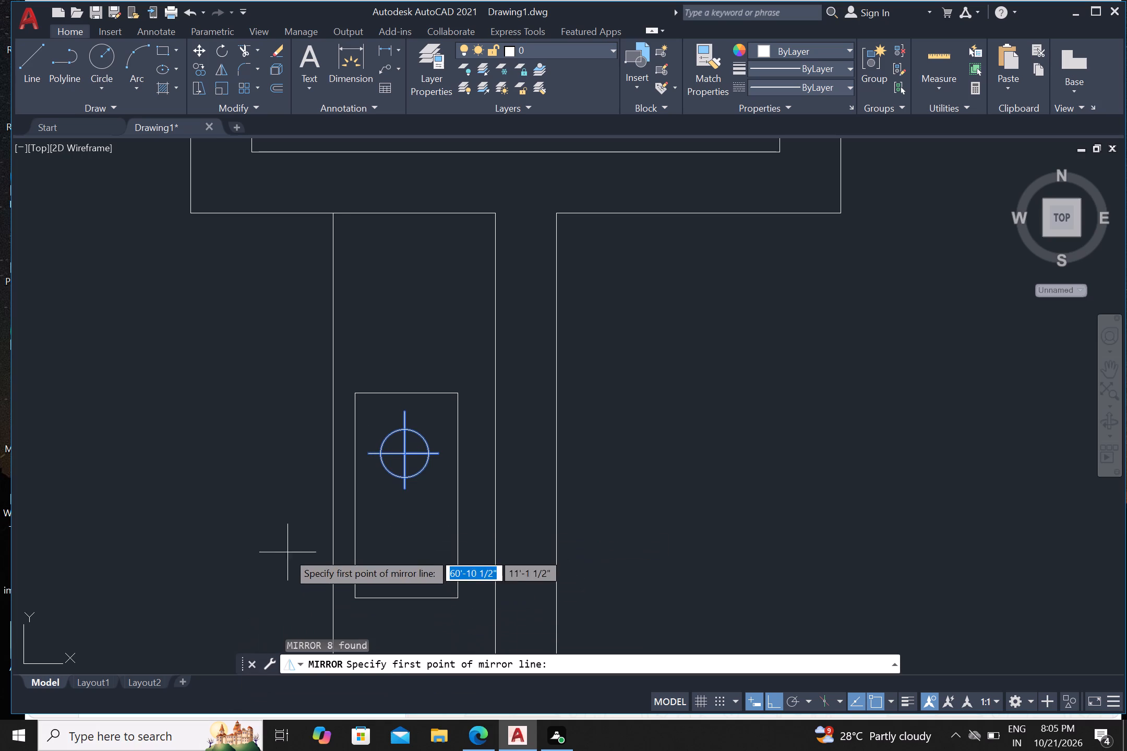
click(354, 498)
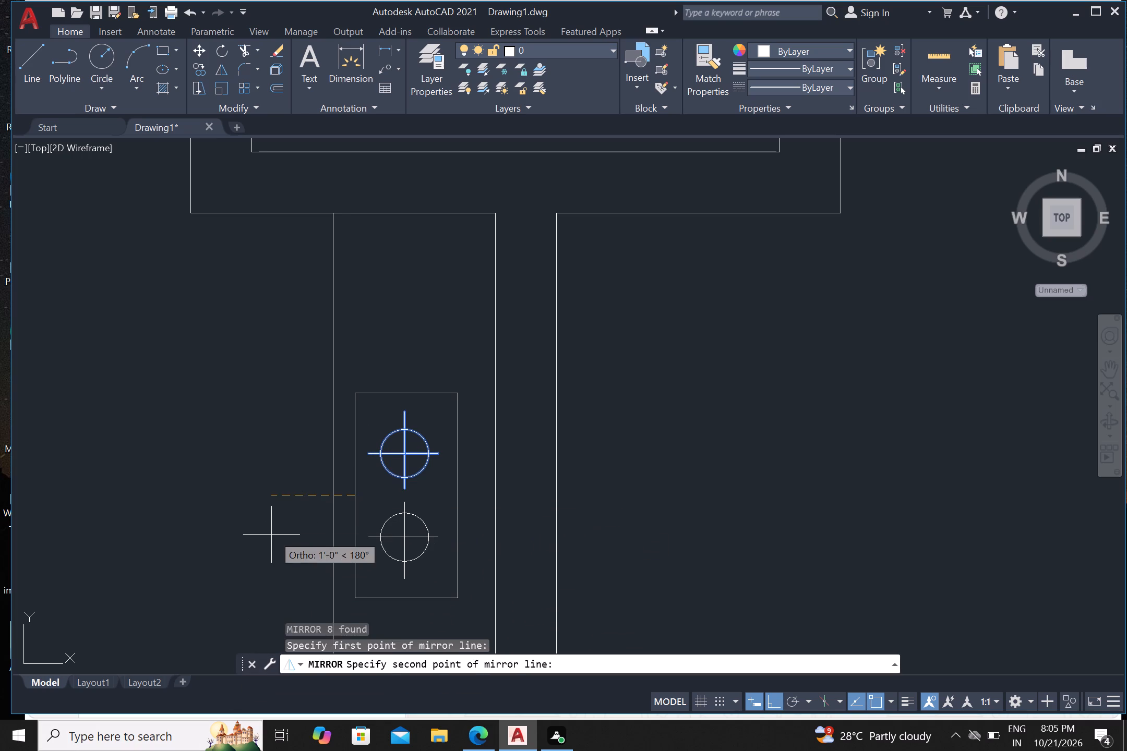
click(271, 535)
drag(313, 597, 271, 535)
Draw a closed rectangle 6' wide by 8' high with lines in the empty area east of the floor plan.
scroll(344, 512, down, 2)
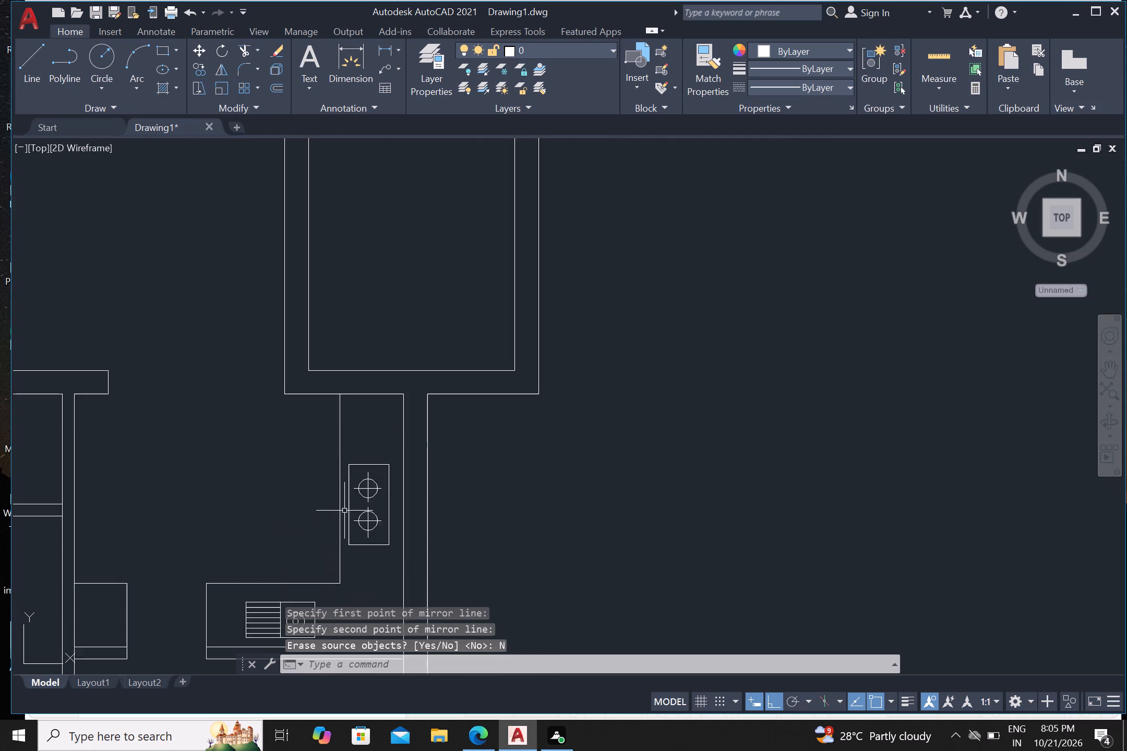
scroll(344, 510, down, 1)
scroll(422, 494, down, 1)
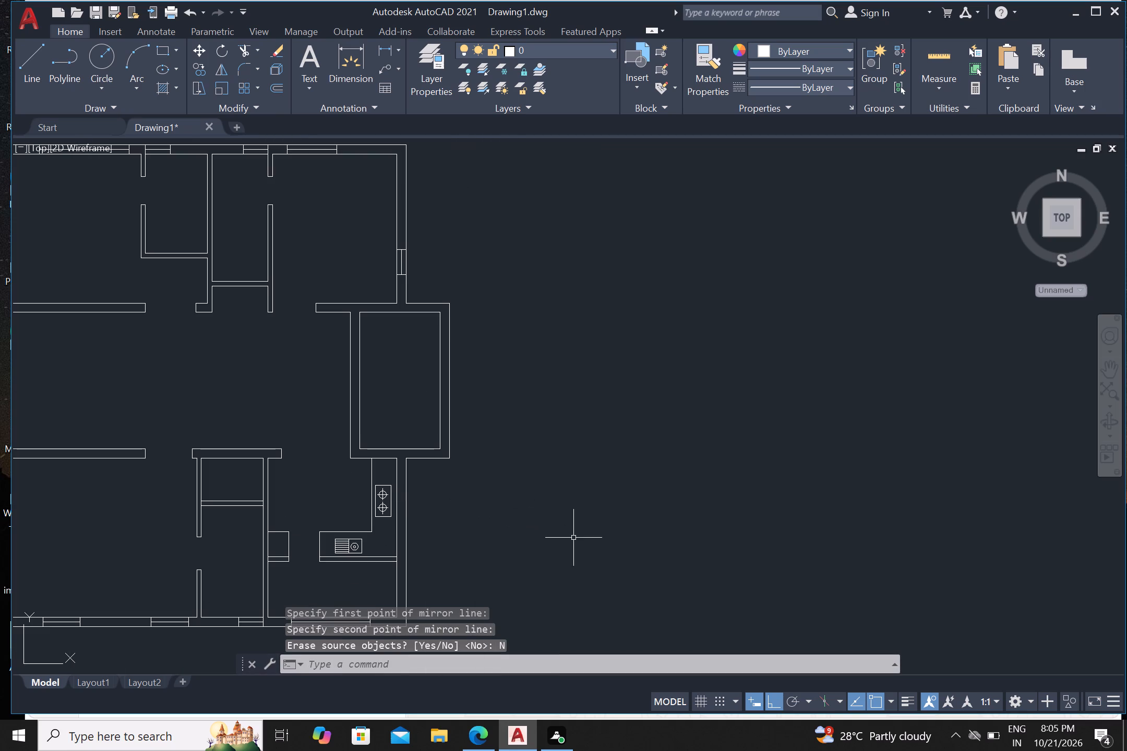
scroll(527, 528, down, 1)
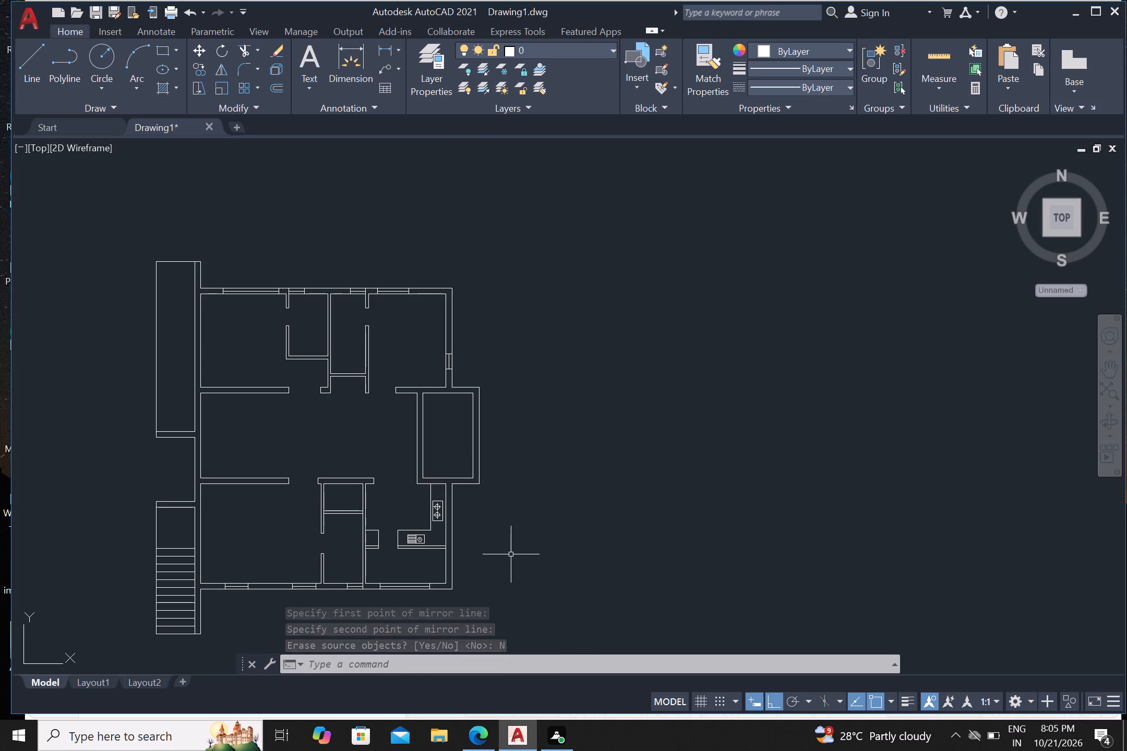
middle_drag(512, 554, 588, 496)
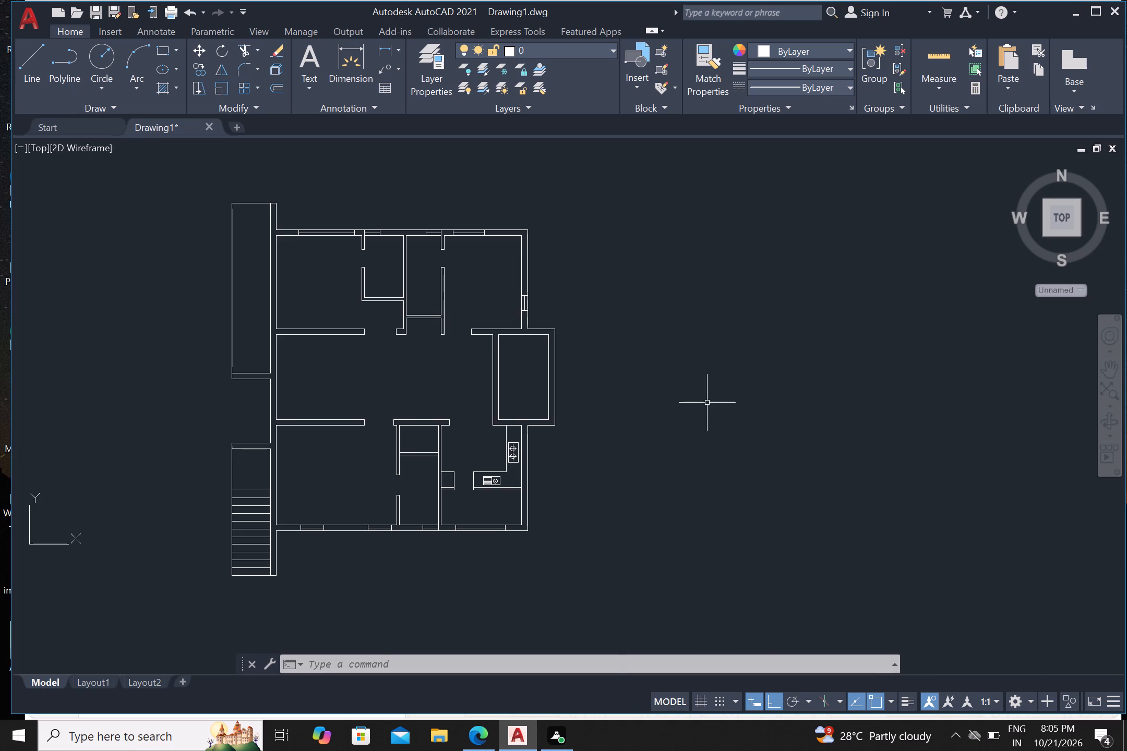
key(Escape)
key(l)
key(Return)
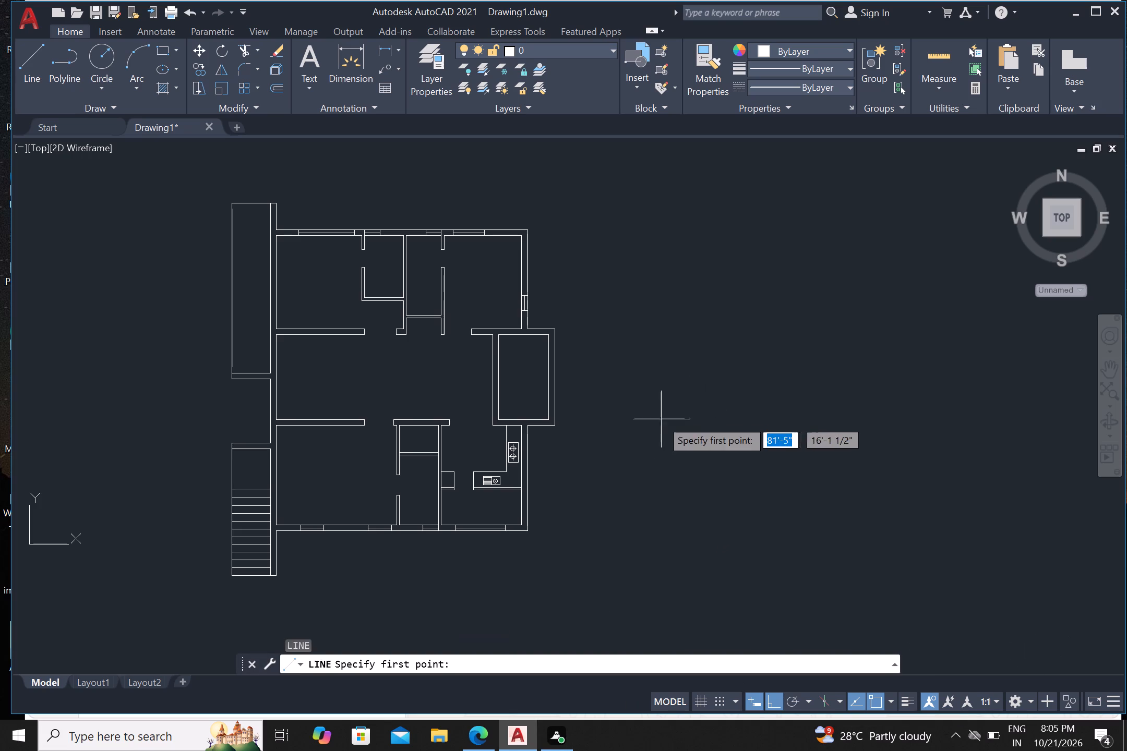
click(652, 308)
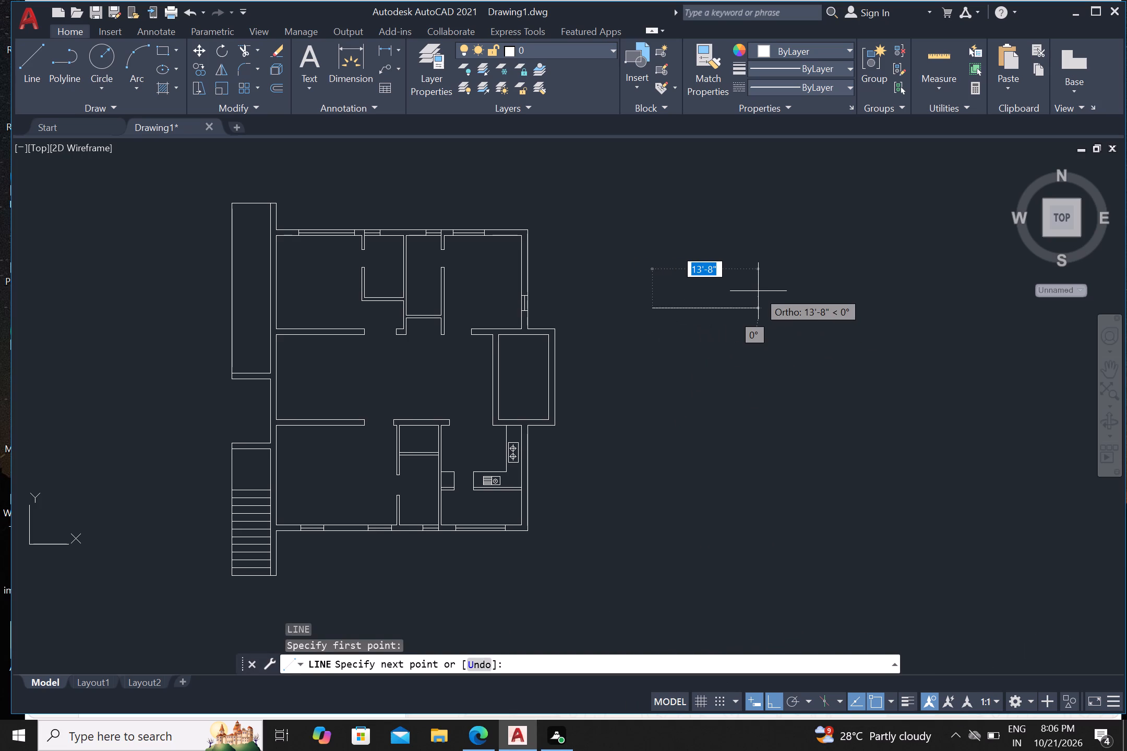
text(6')
key(Return)
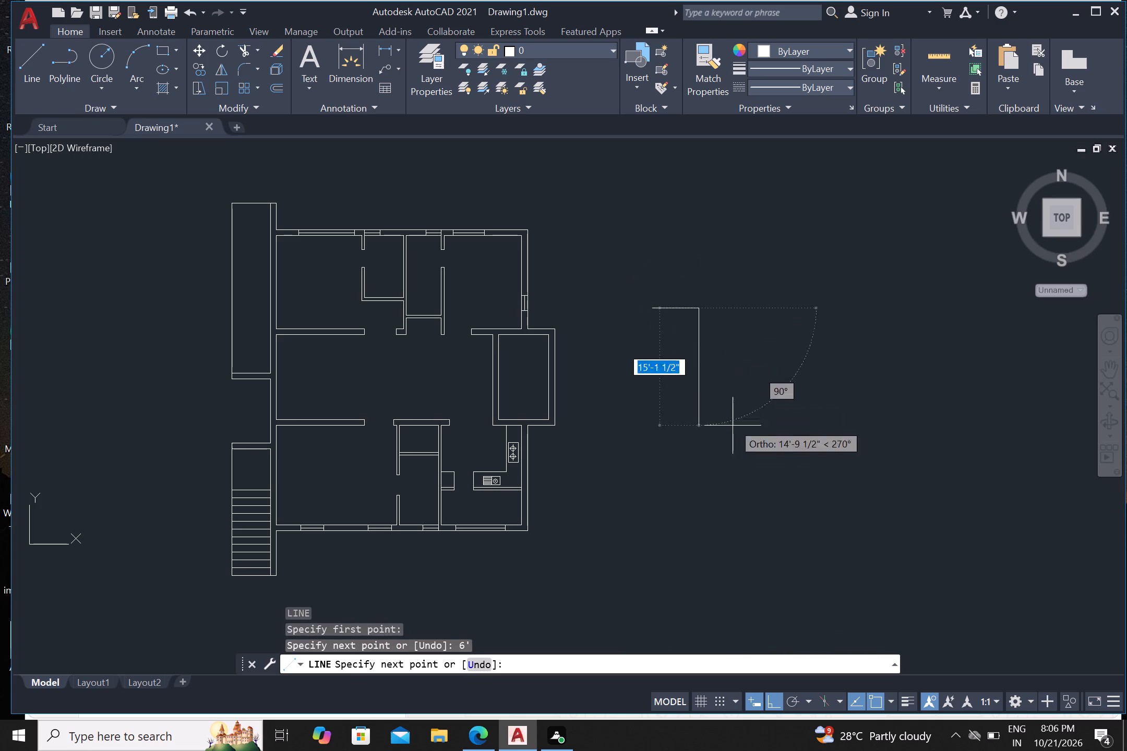
text(8')
key(Return)
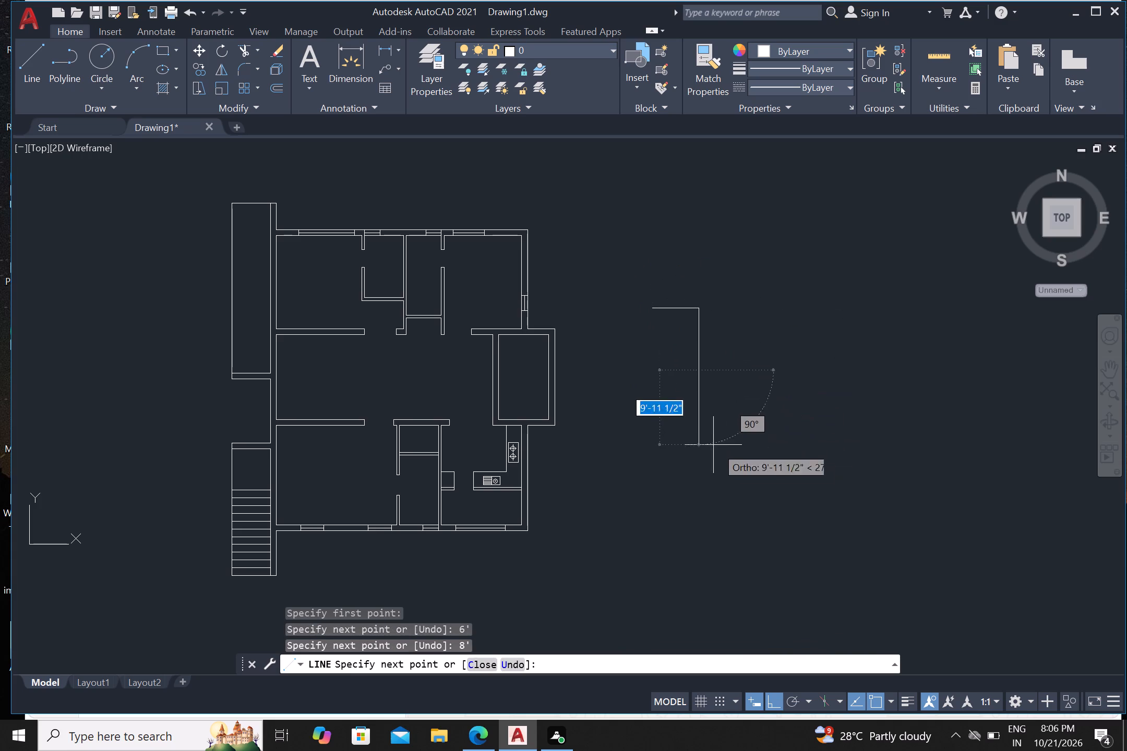
text(6')
key(Return)
key(c)
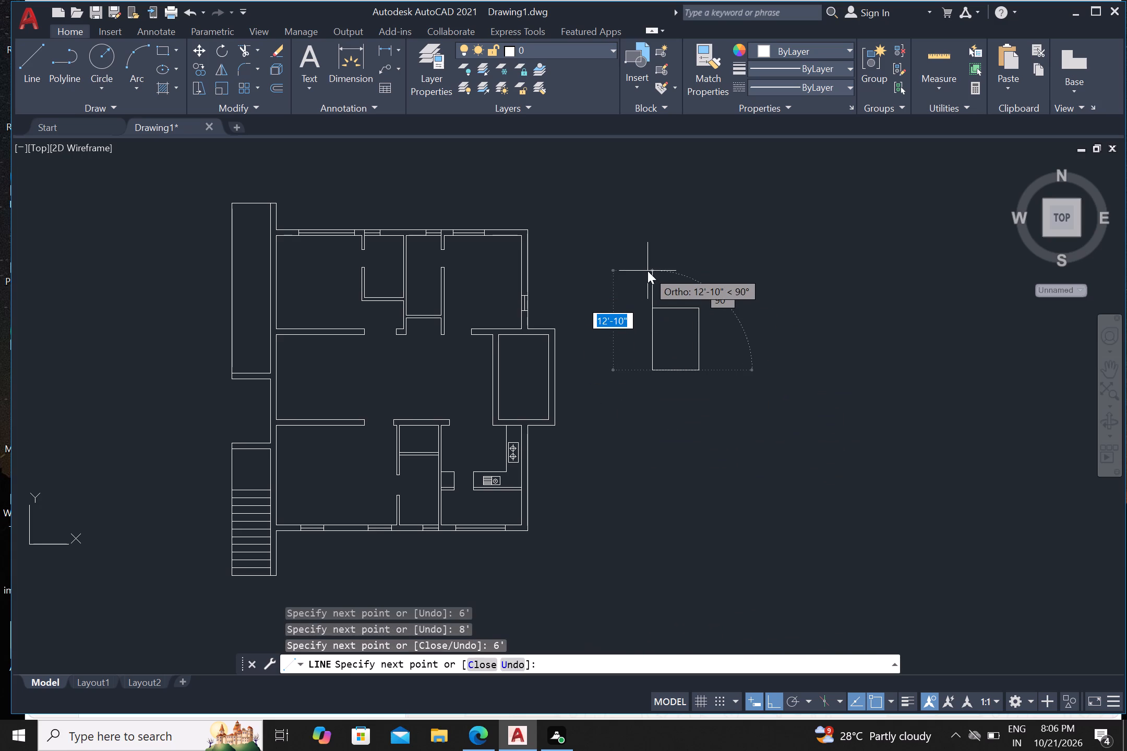
key(Return)
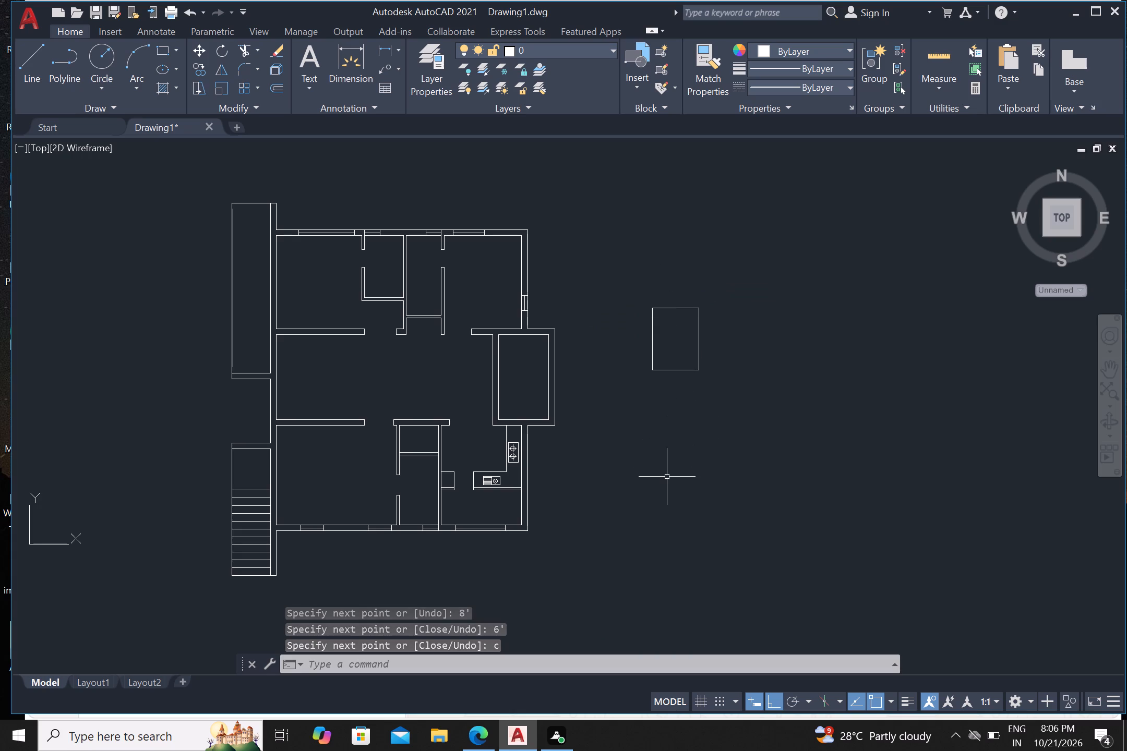
key(Escape)
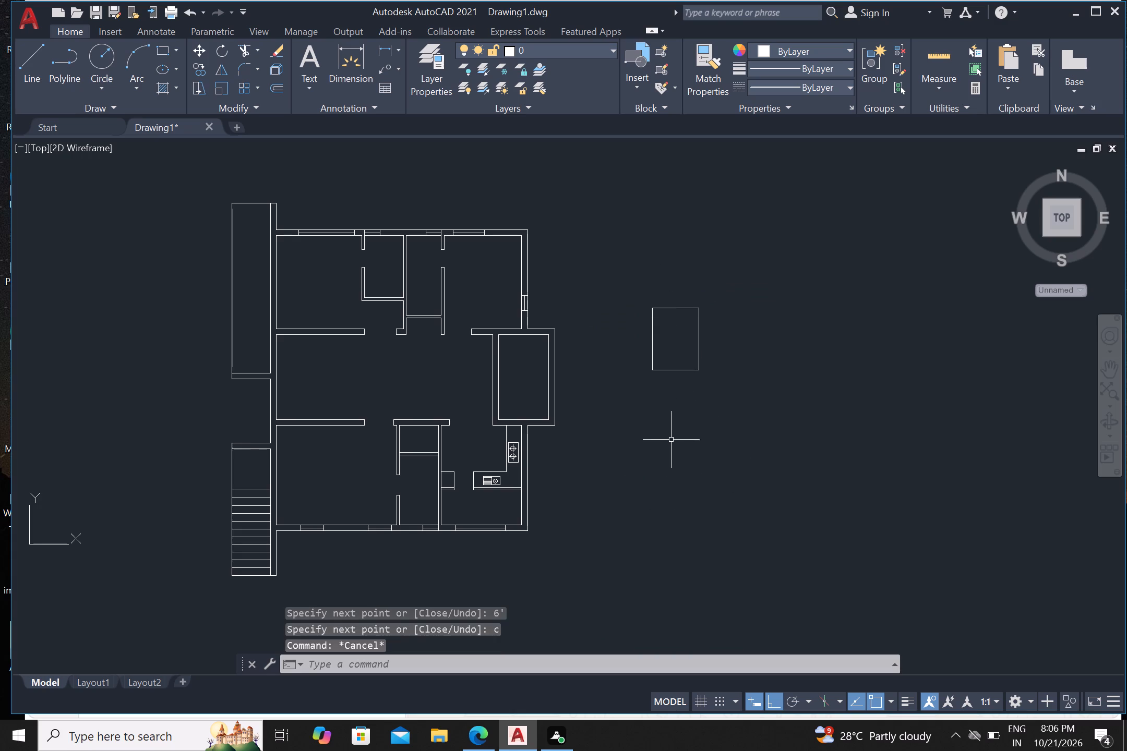
Offset the new rectangle's upper edge 2" inward.
key(o)
key(Return)
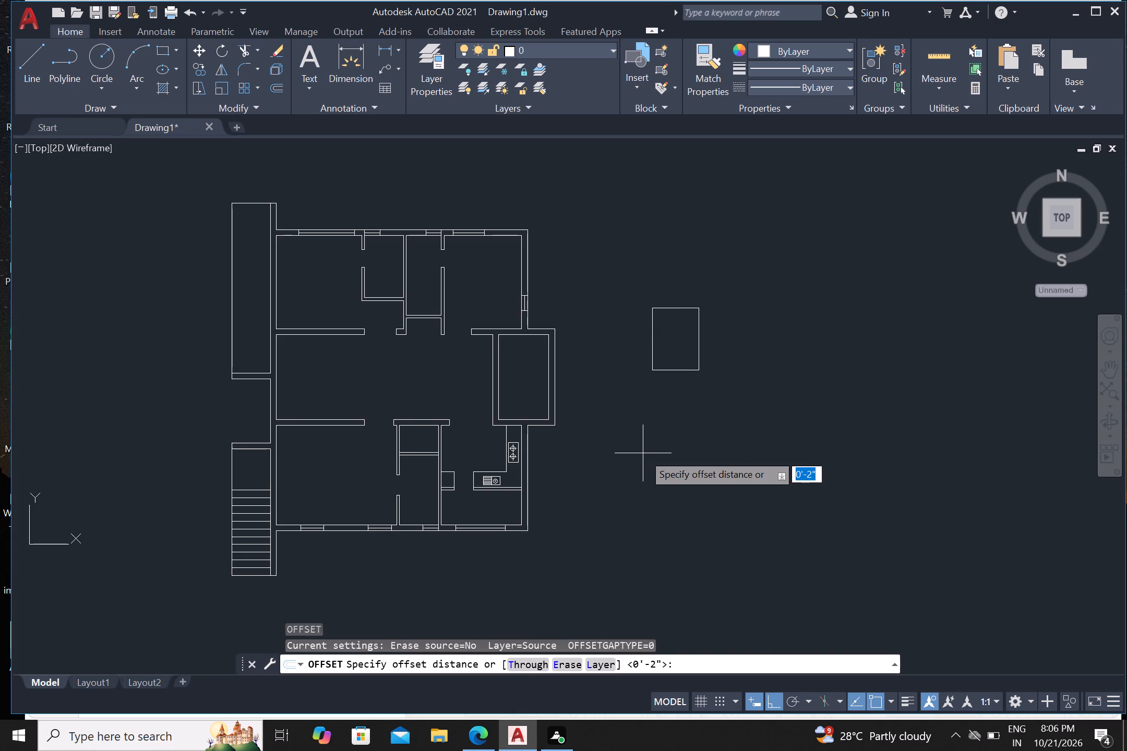
key(Return)
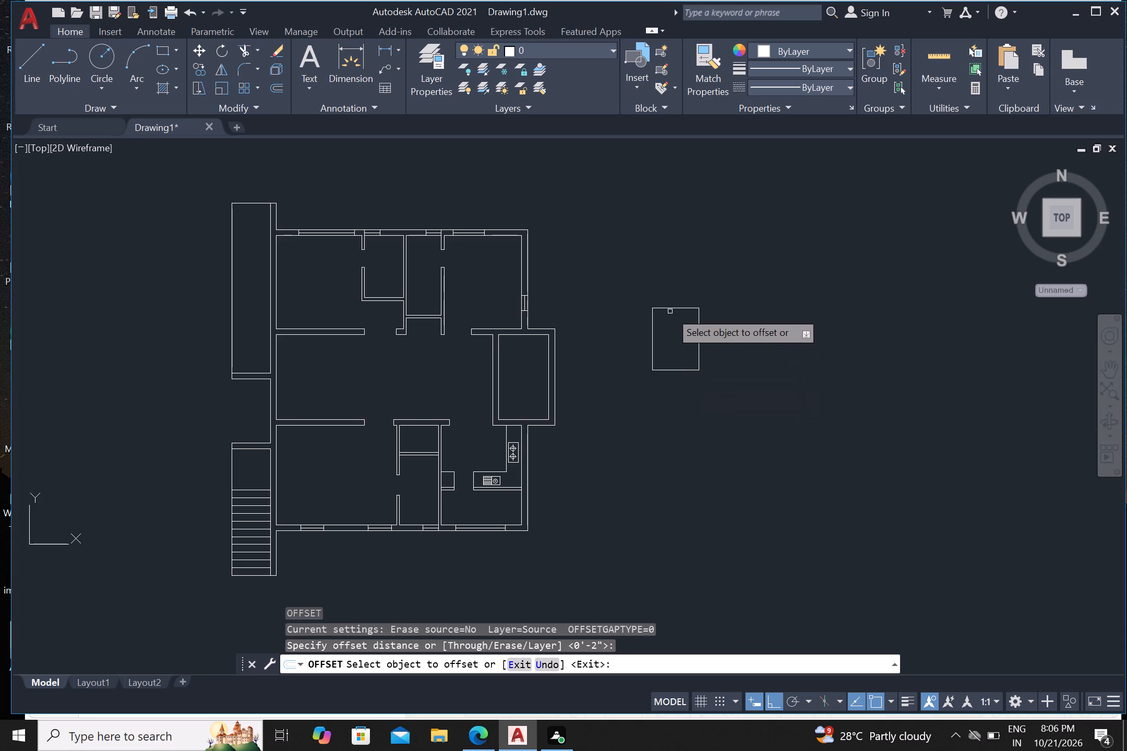
click(672, 307)
click(667, 328)
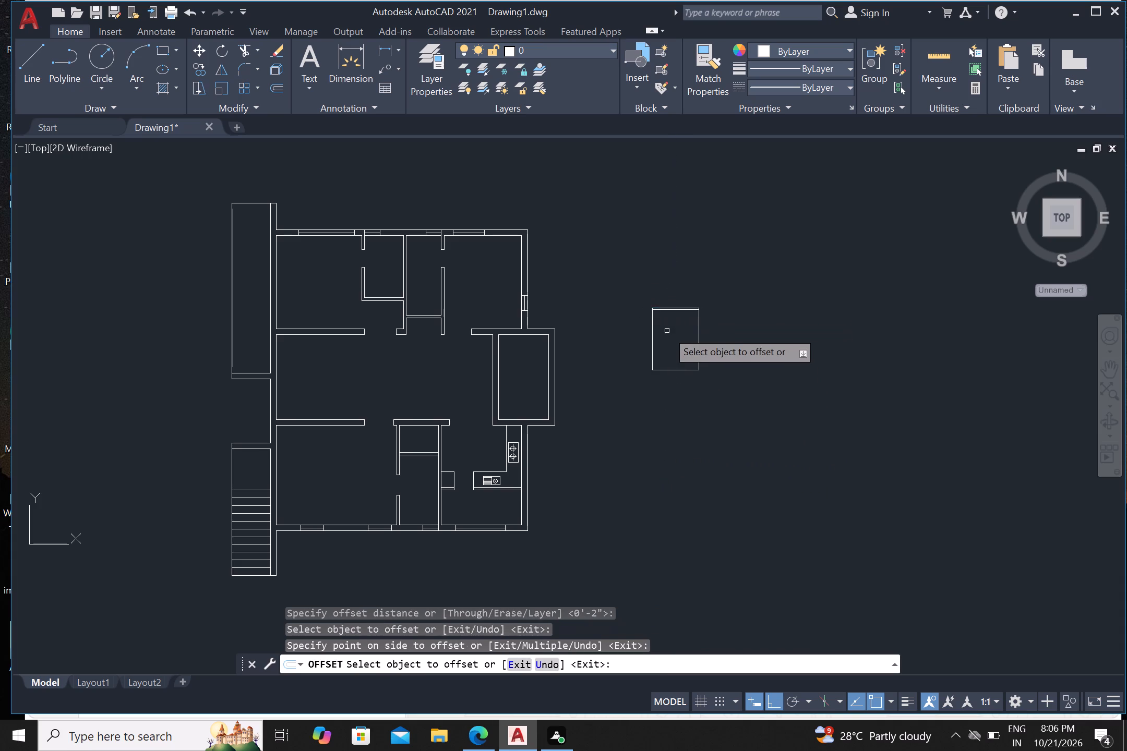
Offset the inner line near the rectangle's upper edge 2' further down into the rectangle.
scroll(668, 319, up, 2)
click(674, 295)
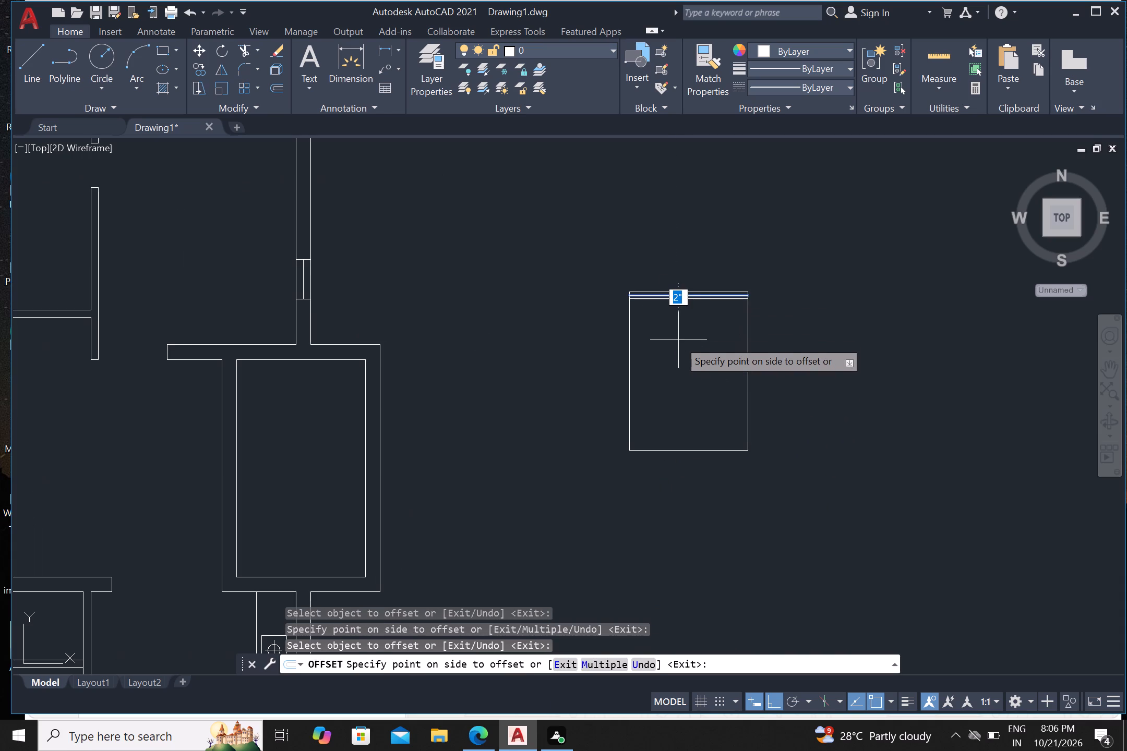
key(2)
key(apostrophe)
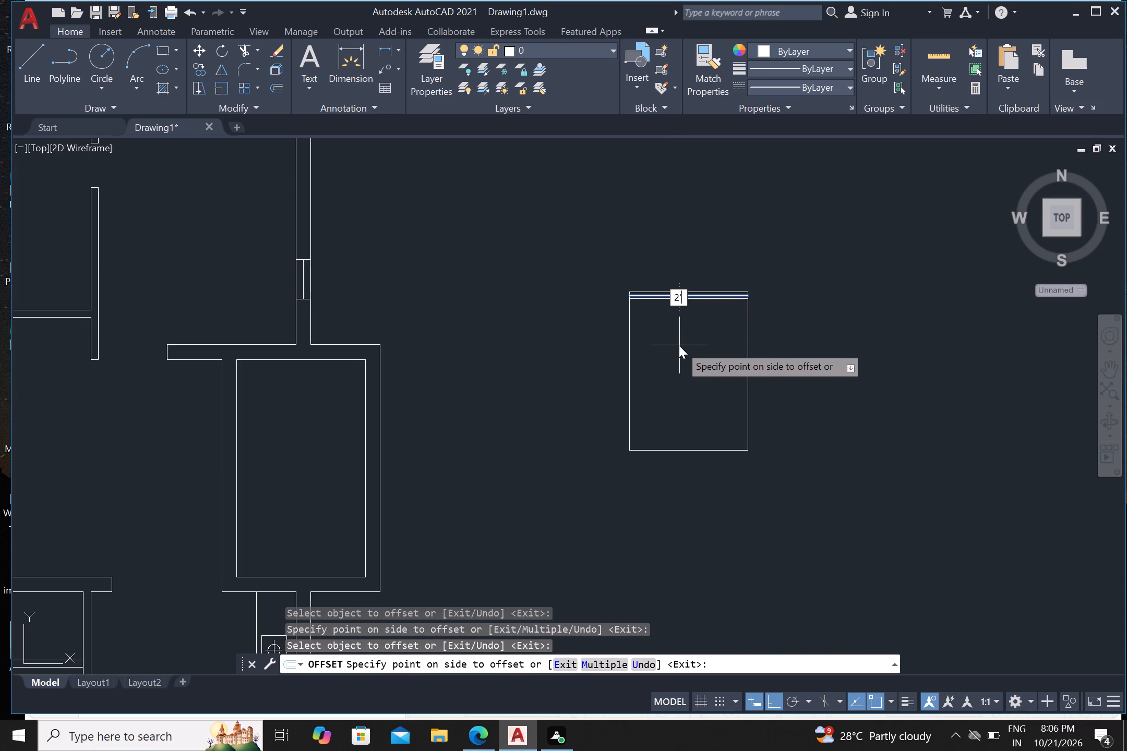
key(Return)
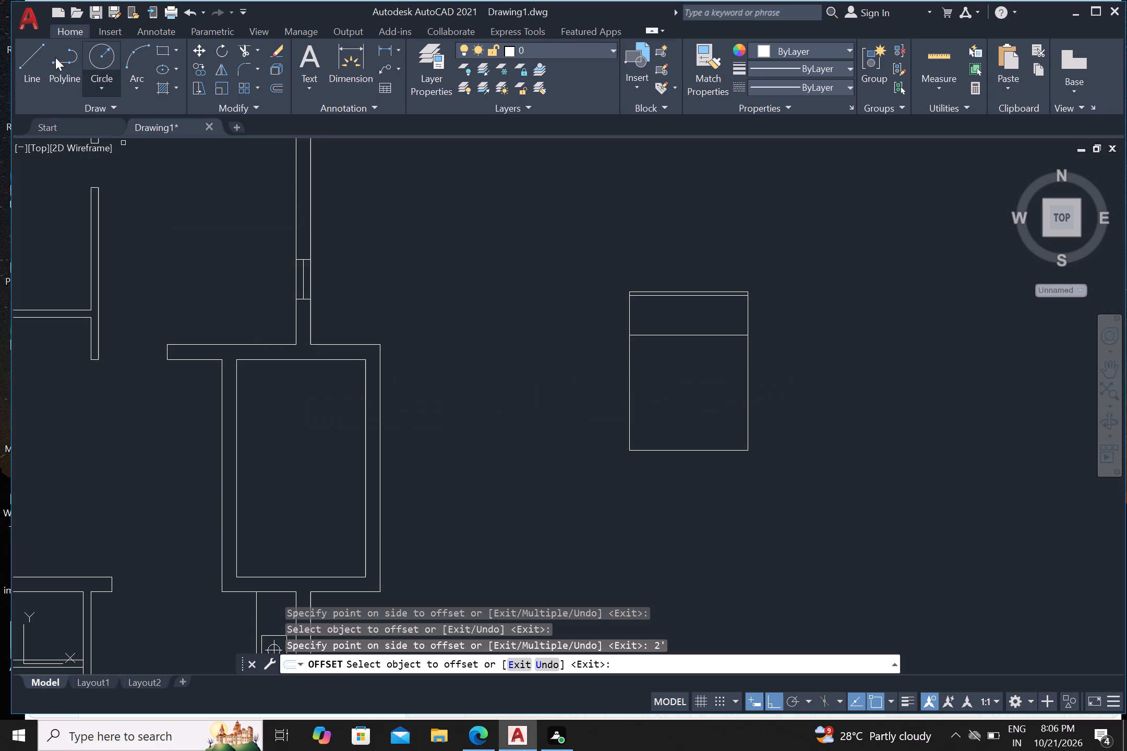
Draw a closed triangle joining the midpoint of the lower offset line to the midpoints of the rectangle's two long sides.
click(36, 60)
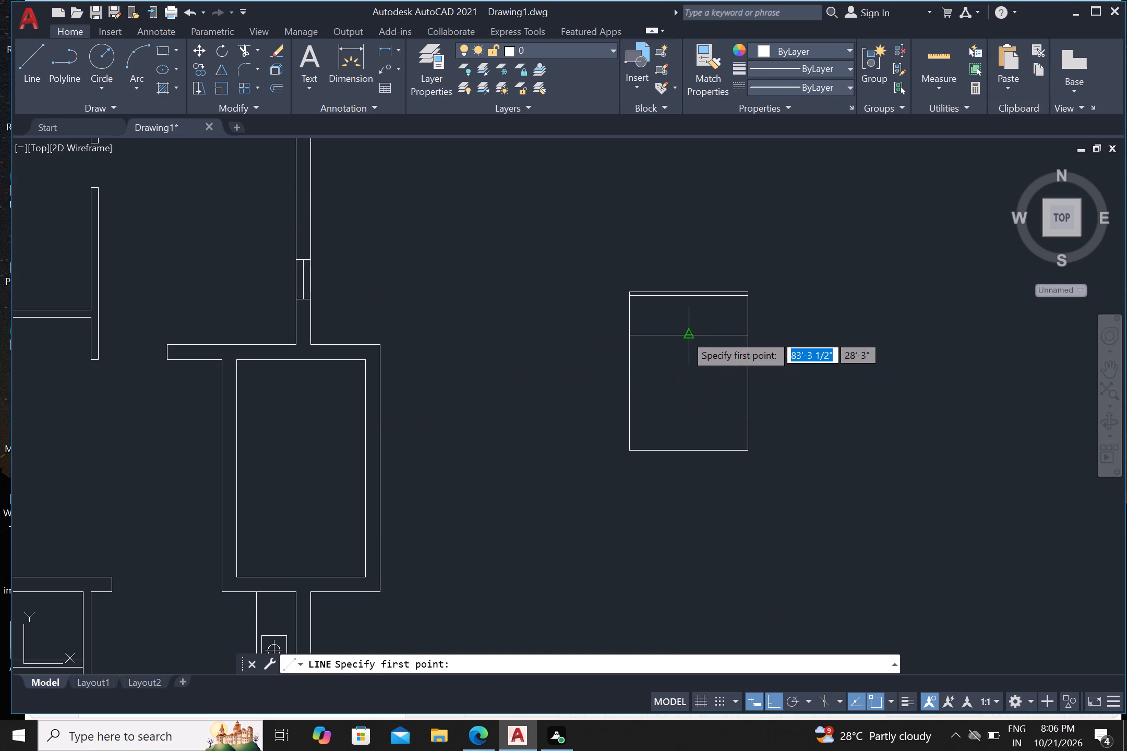
drag(686, 335, 682, 341)
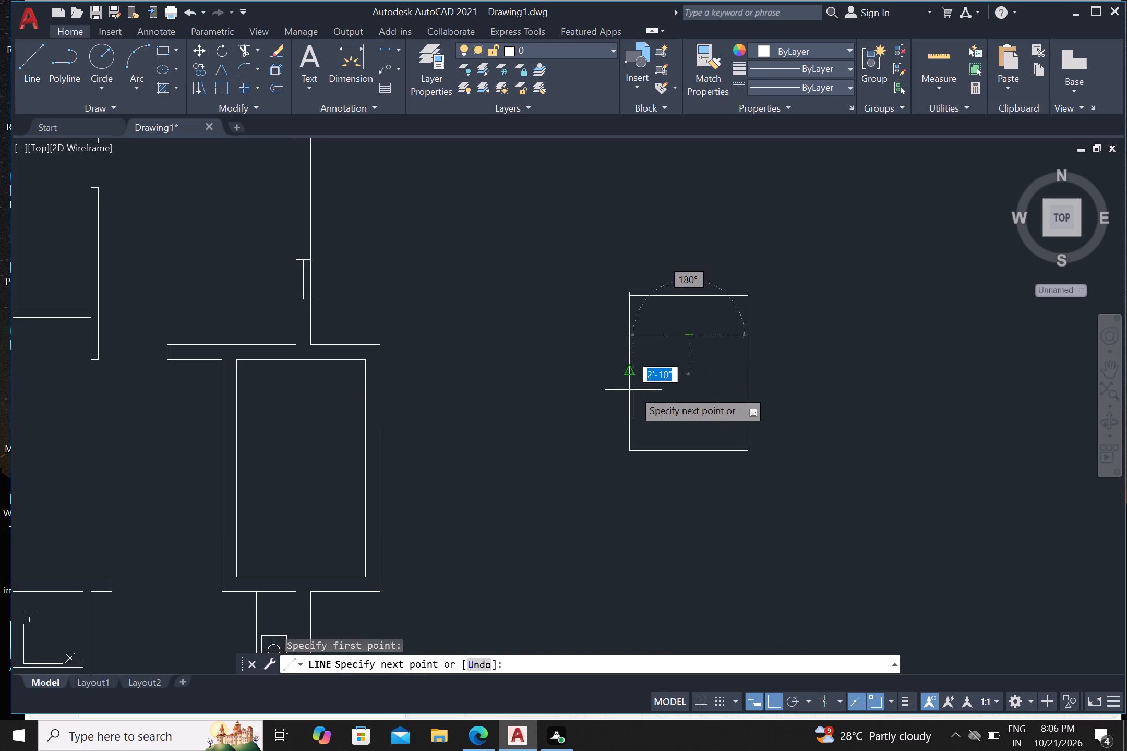
click(628, 370)
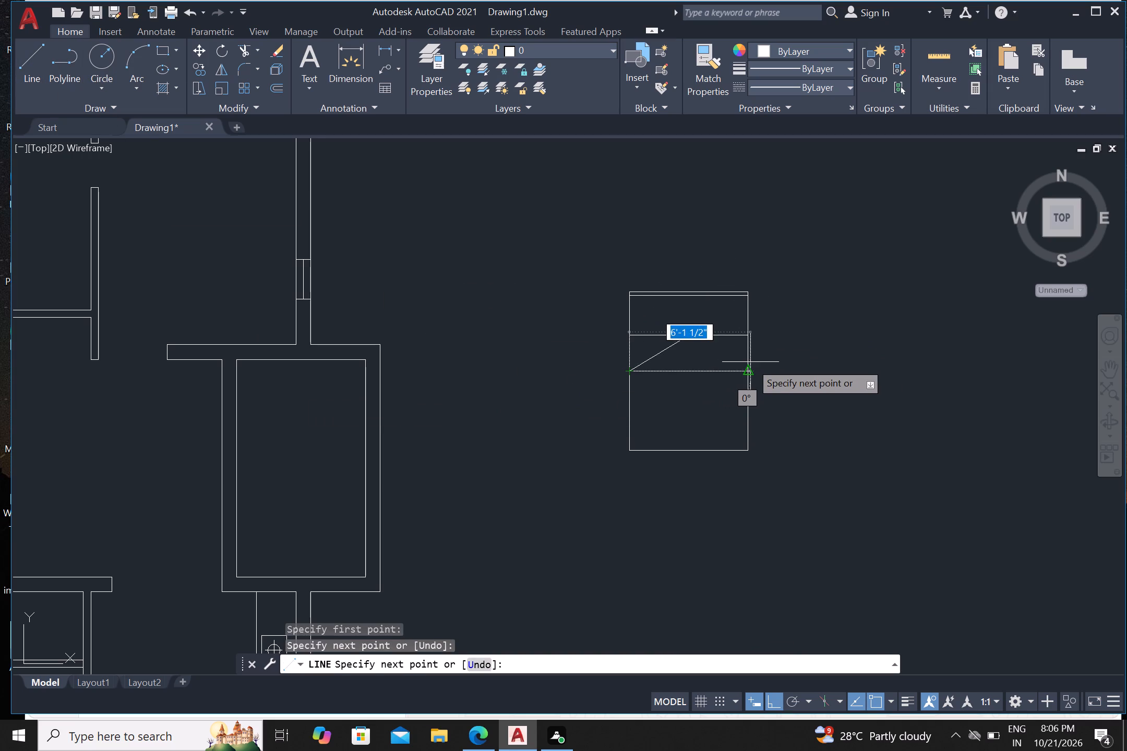
click(752, 372)
click(685, 340)
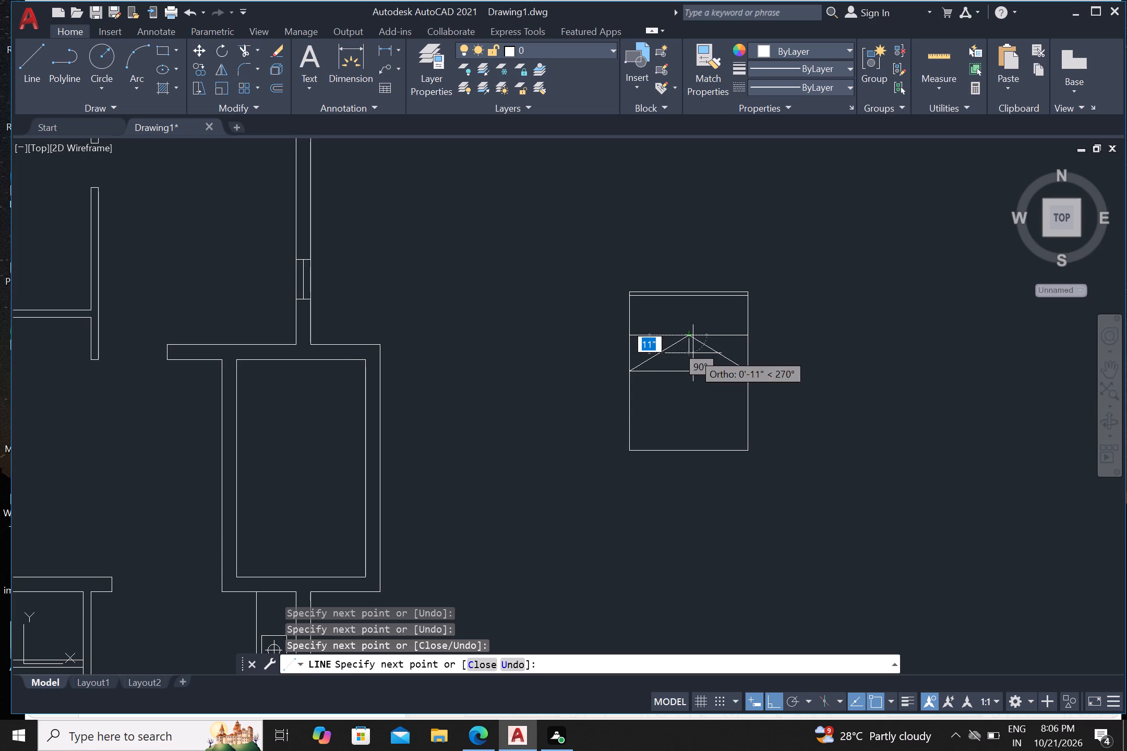
key(Escape)
Delete the triangle's horizontal base line, keeping the two diagonals.
click(693, 373)
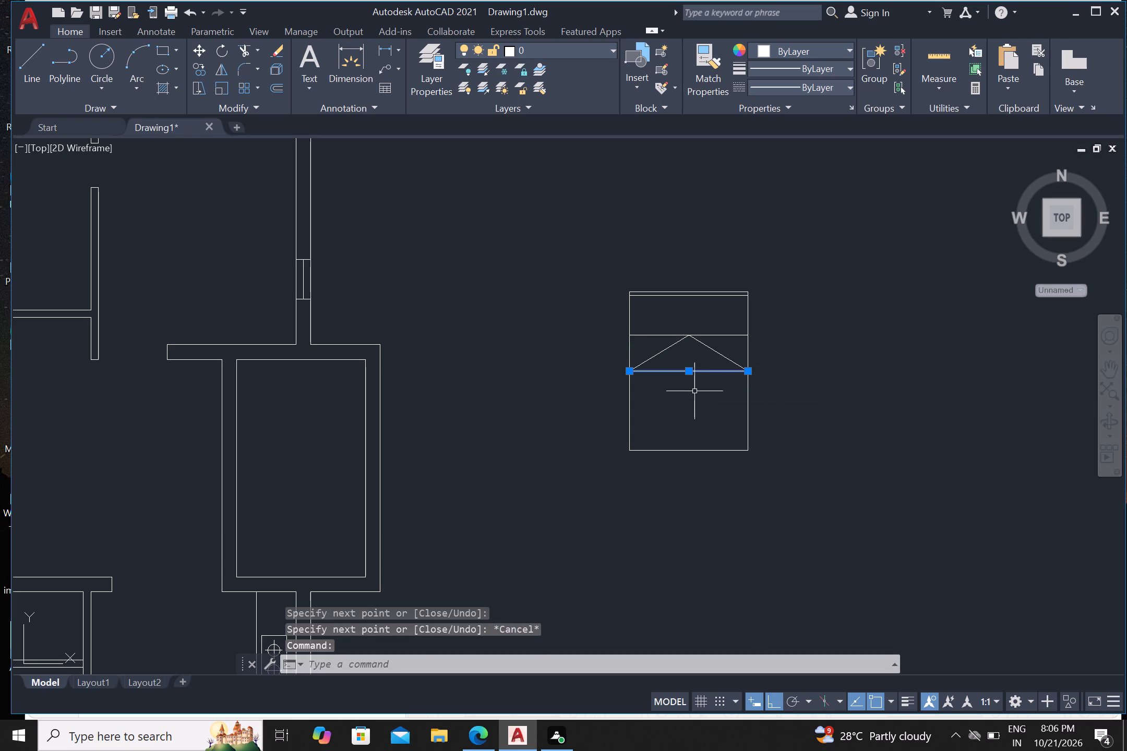
key(Delete)
Draw a three-point arc from the west diagonal's lower end, curving through the rectangle's interior and ending above its bottom edge.
key(a)
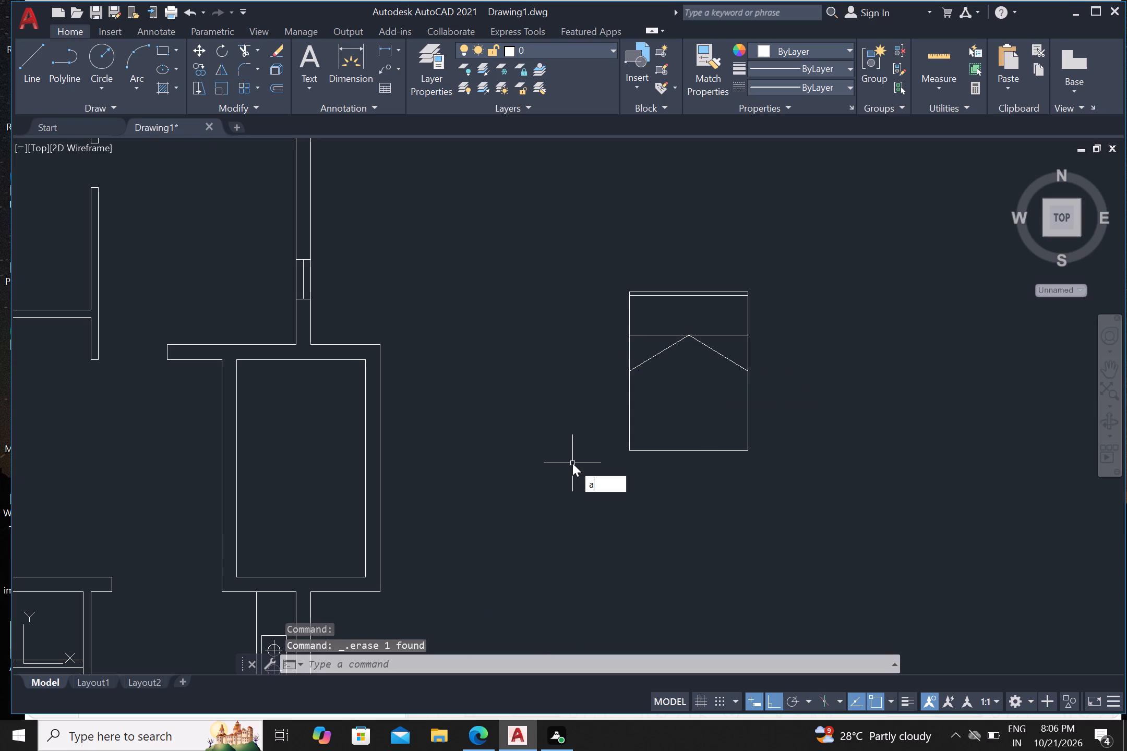
key(r)
key(c)
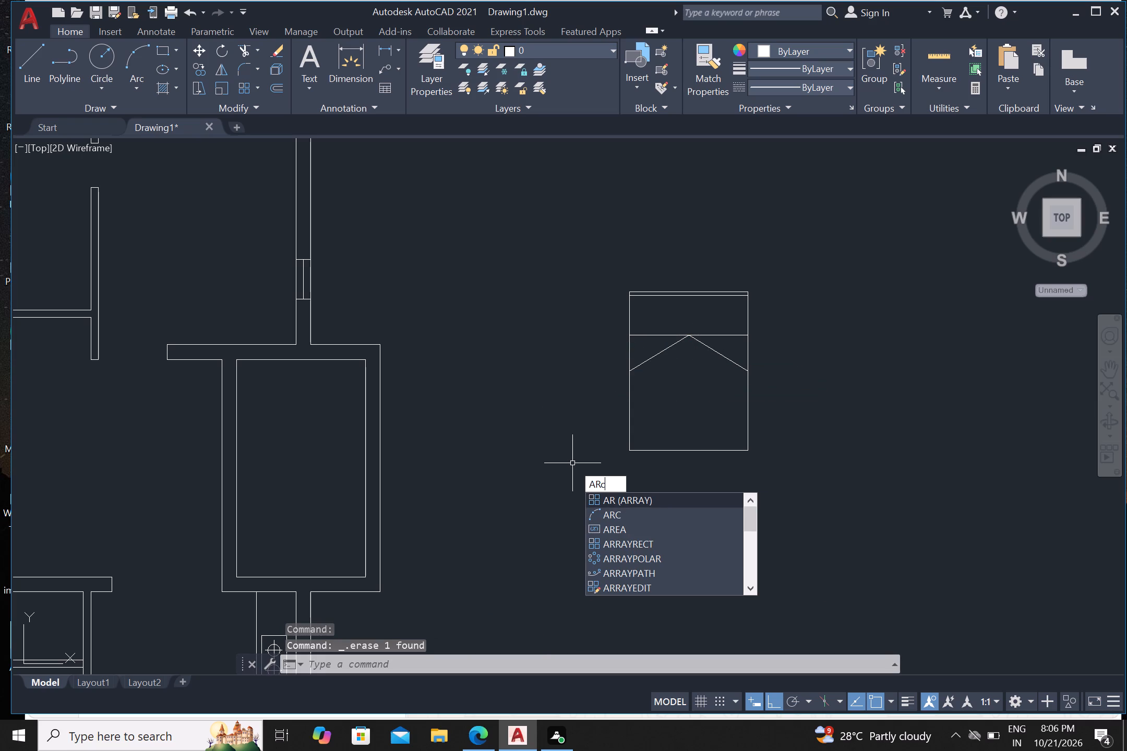
click(628, 503)
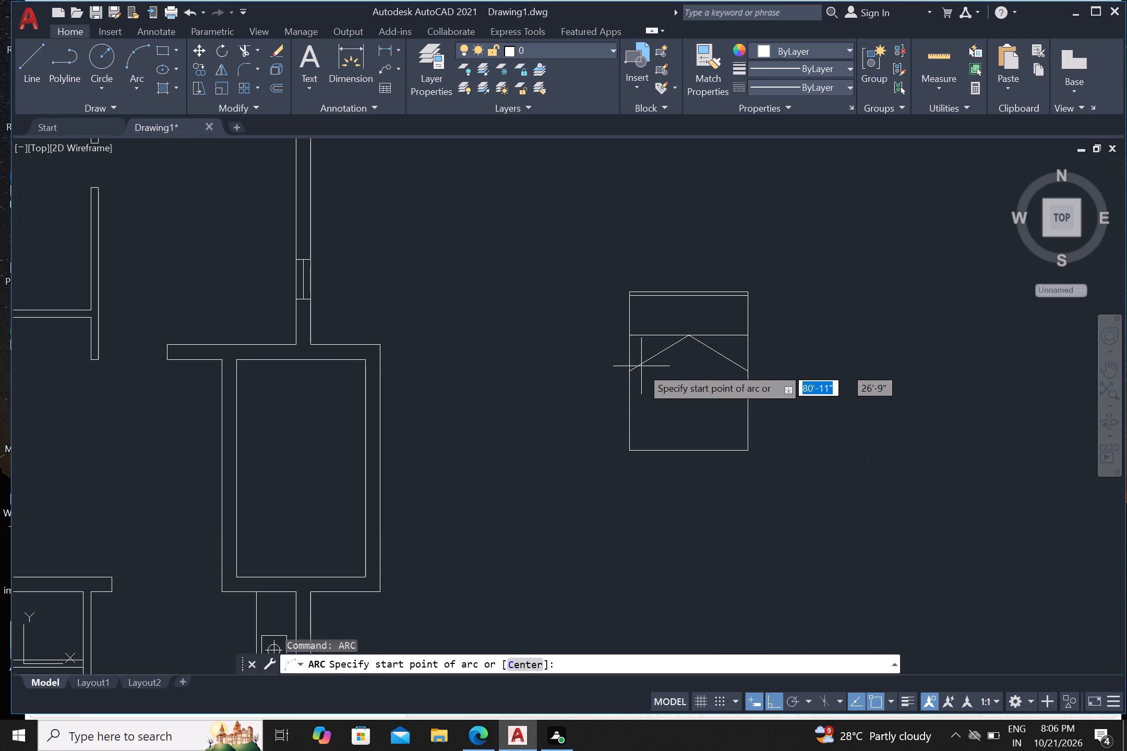
click(629, 375)
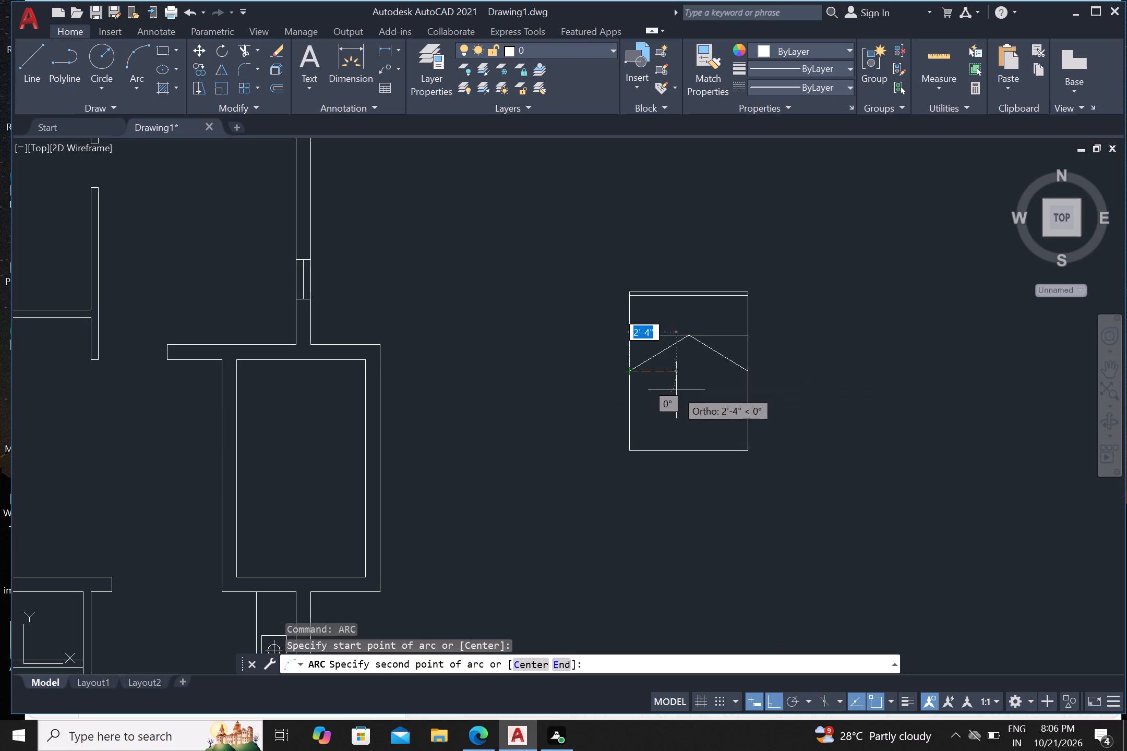
click(678, 392)
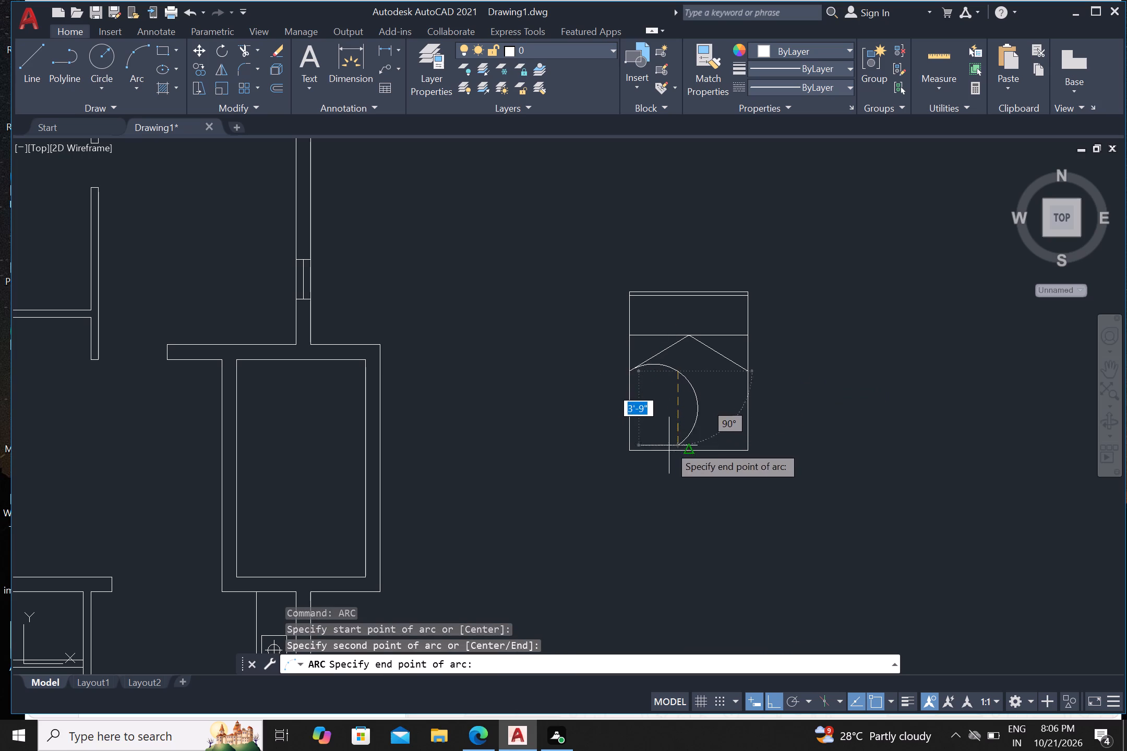
click(697, 427)
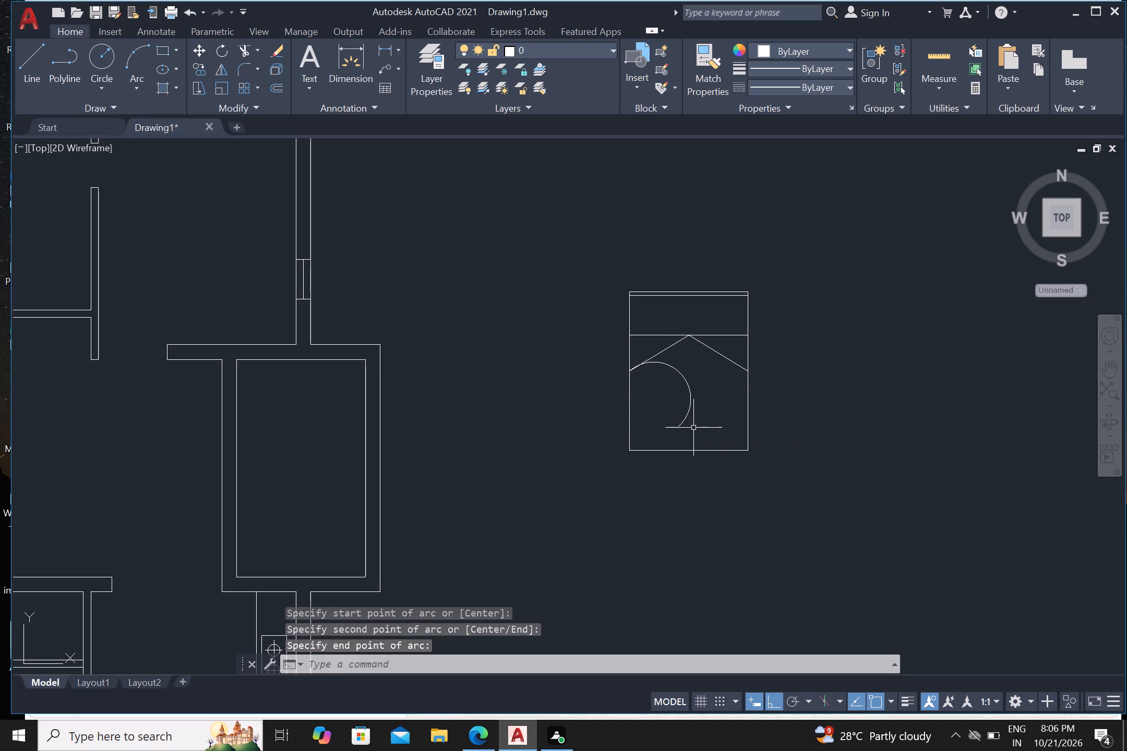
Mirror the arc about the vertical line through the diagonals' apex, keeping the original arc.
click(693, 402)
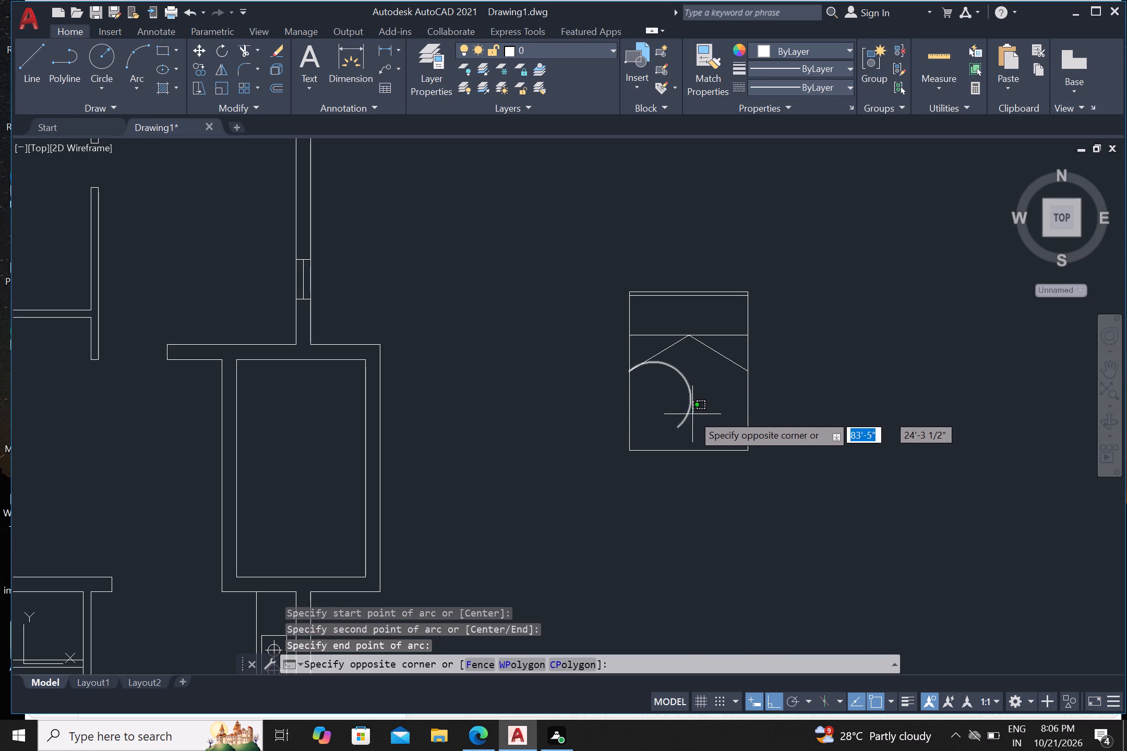
key(Escape)
click(688, 407)
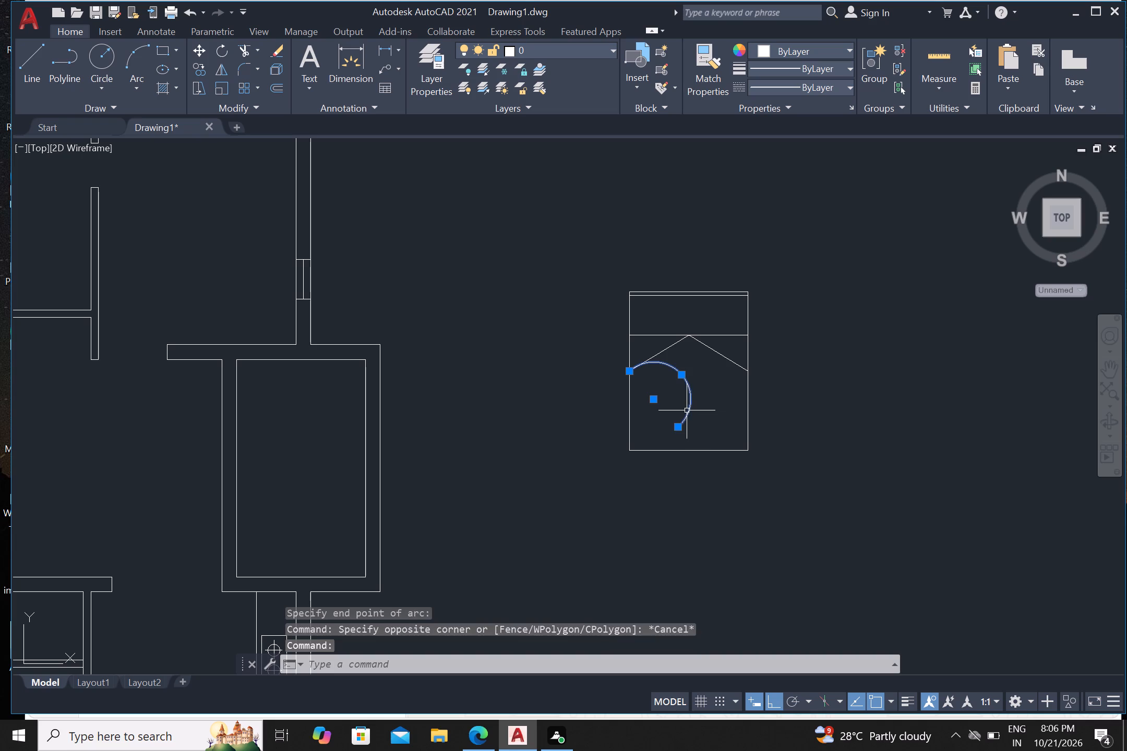
text(mi)
key(Return)
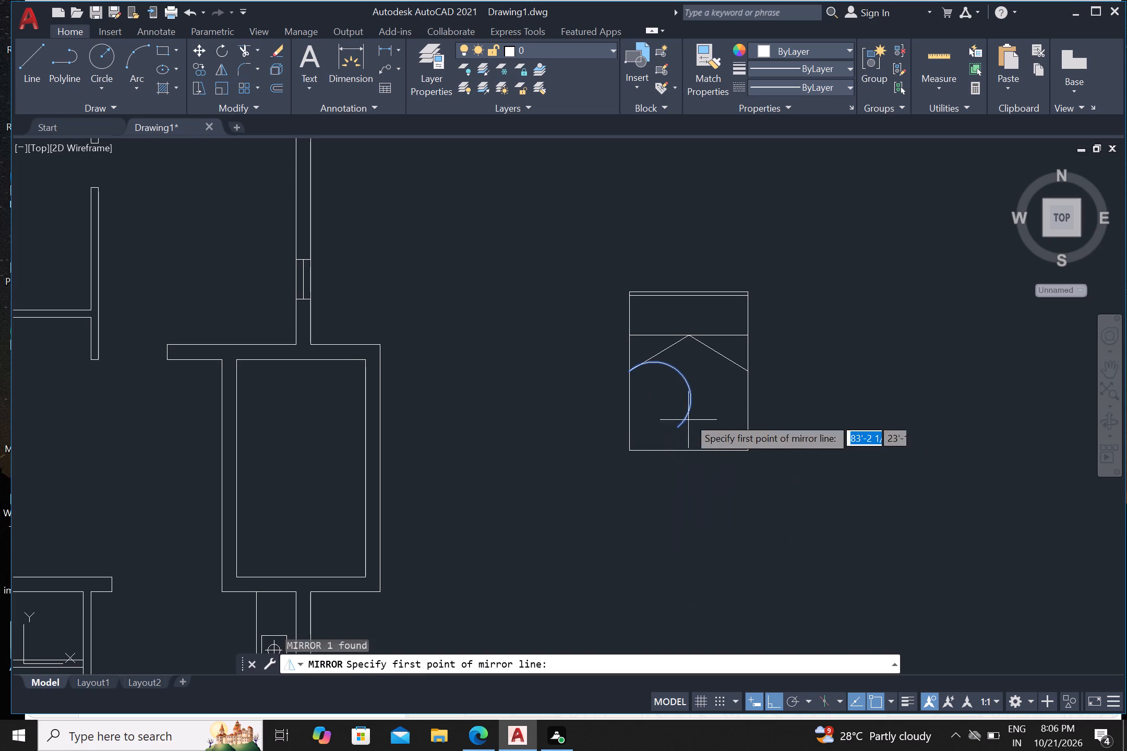
drag(687, 340, 698, 374)
click(699, 431)
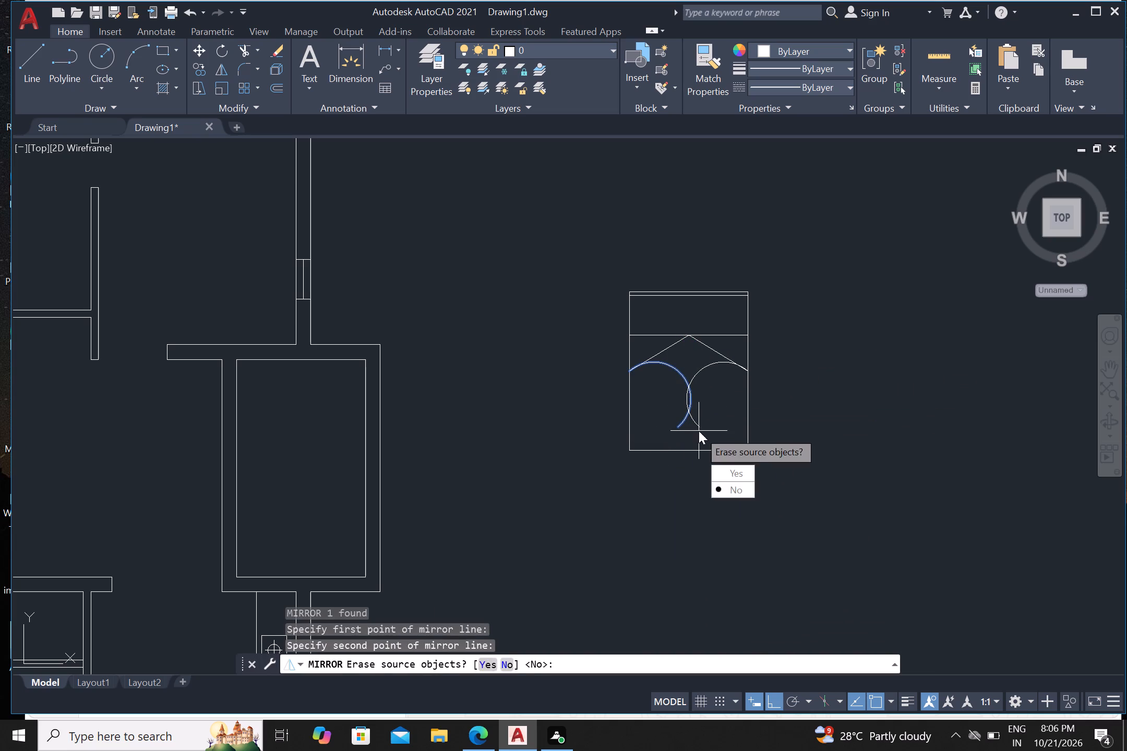
key(Return)
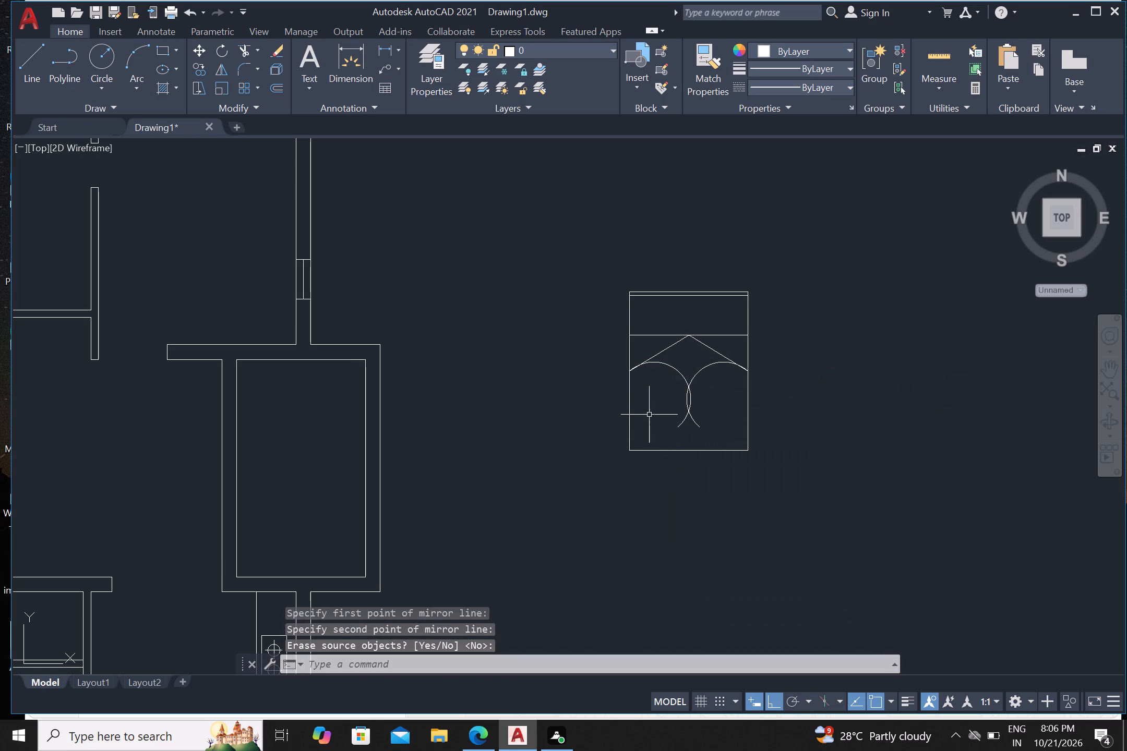
key(Escape)
Draw a short horizontal line crossing both arcs just above their intersection, as a trimming edge.
key(l)
key(Return)
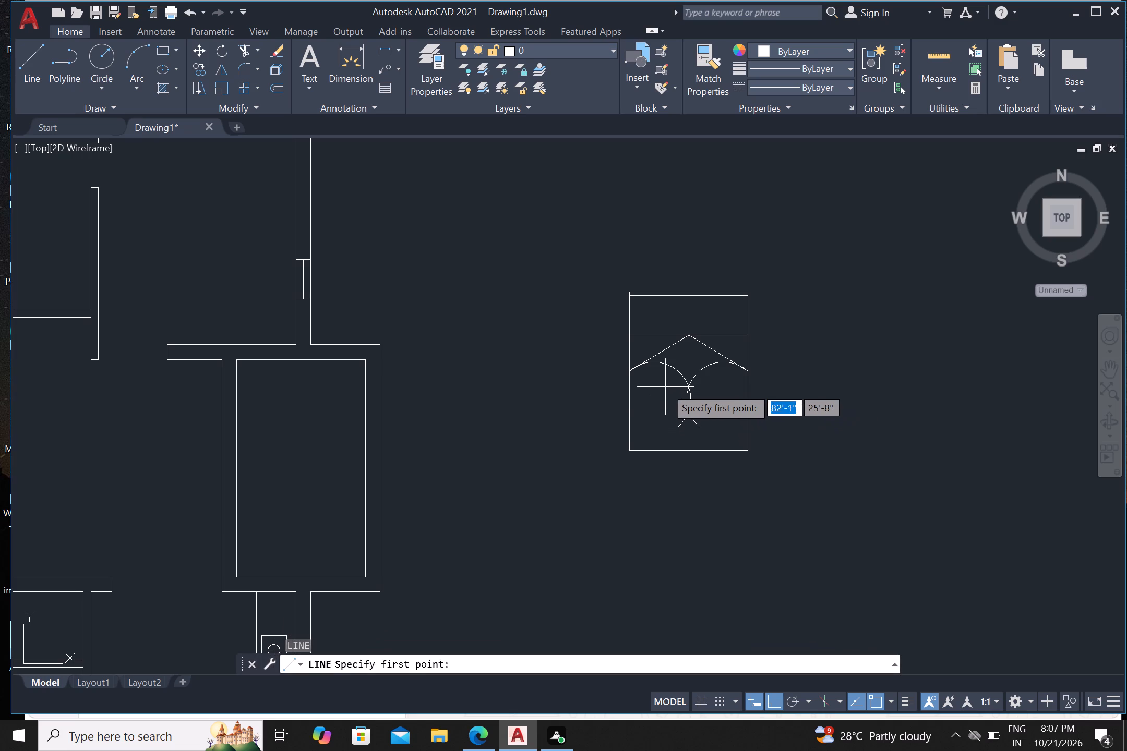
click(661, 375)
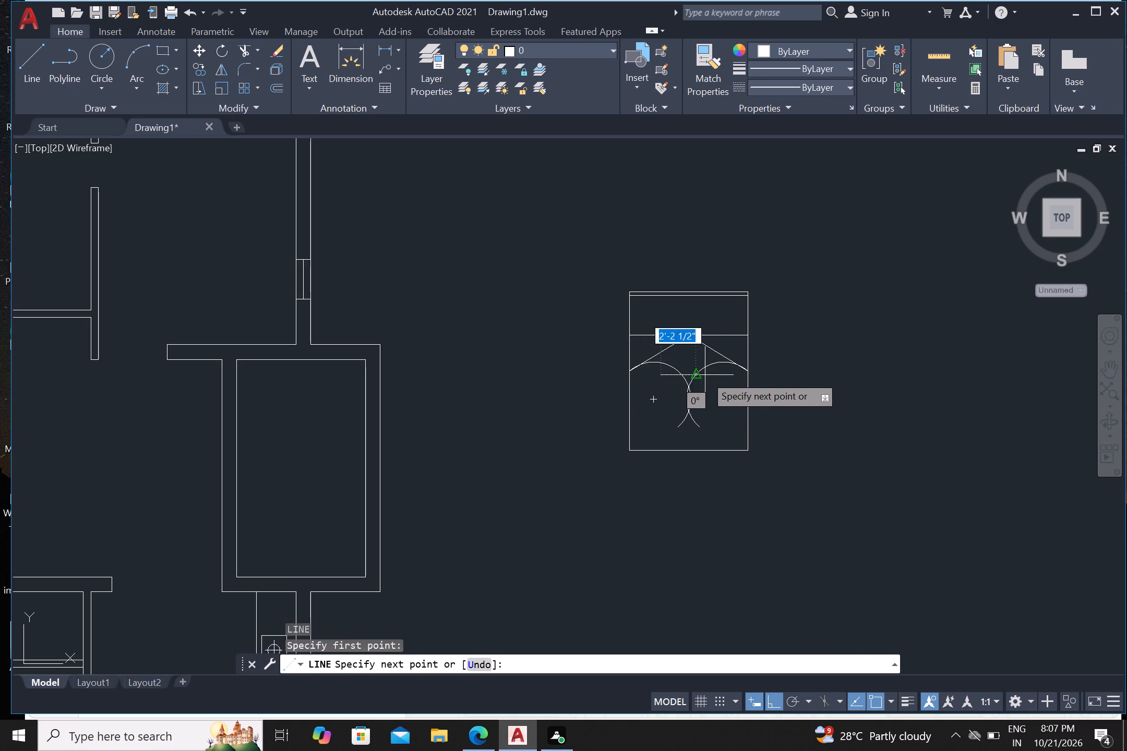
click(717, 380)
key(Return)
Trim both arcs below the short horizontal line, including their overlapping lower tails.
key(t)
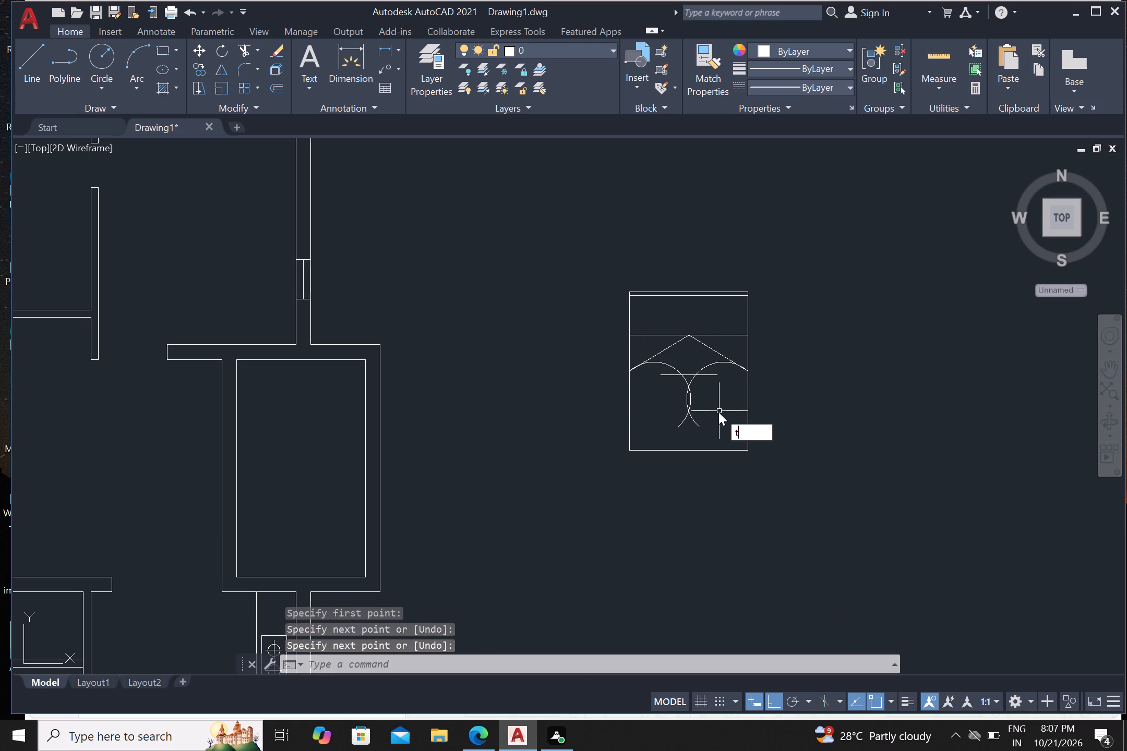
key(r)
key(Return)
click(709, 394)
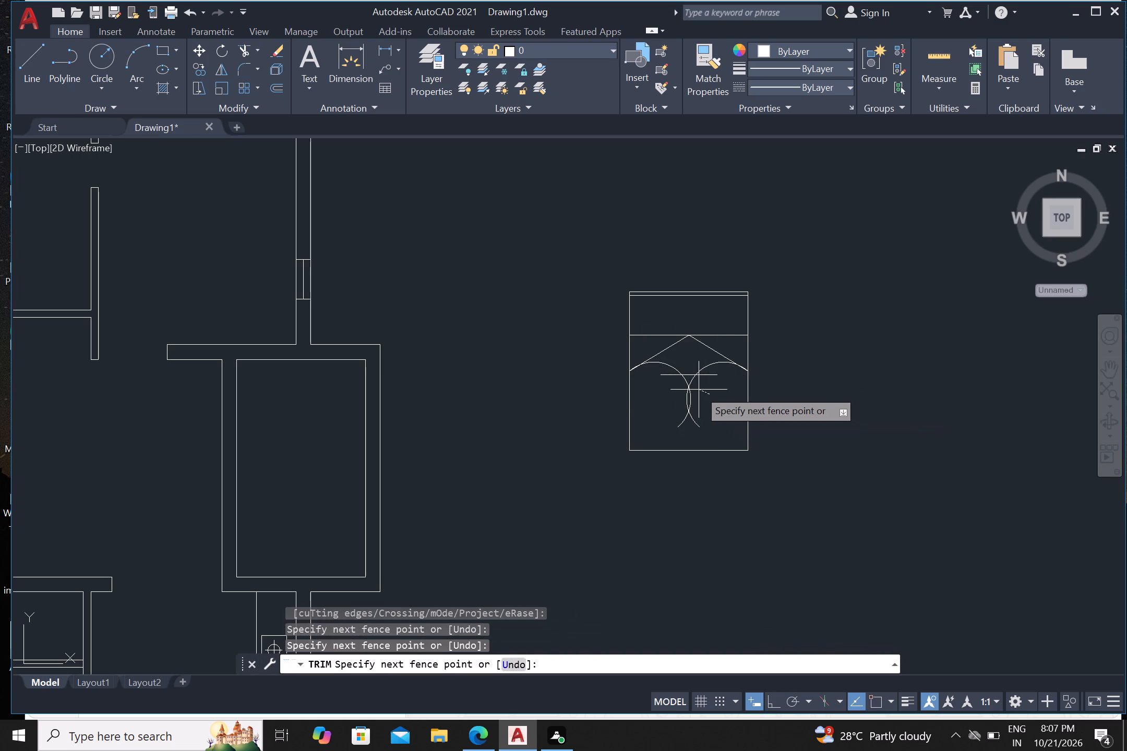
click(674, 409)
click(674, 417)
click(711, 413)
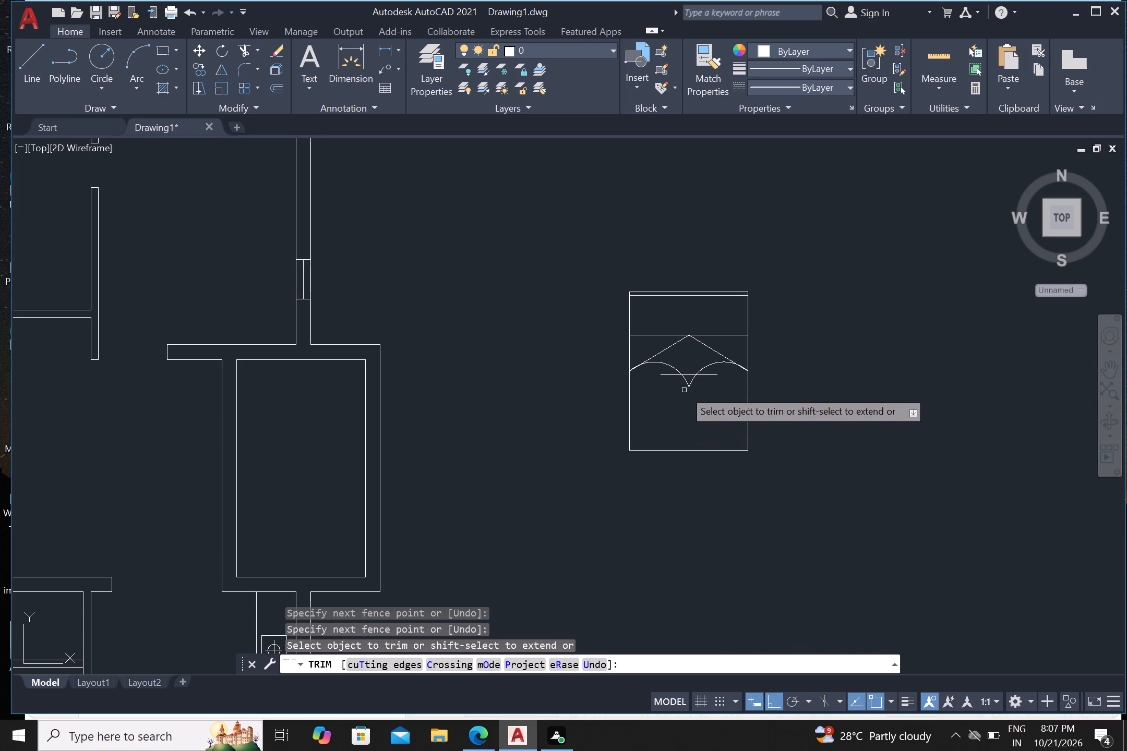
drag(676, 386, 680, 384)
click(705, 381)
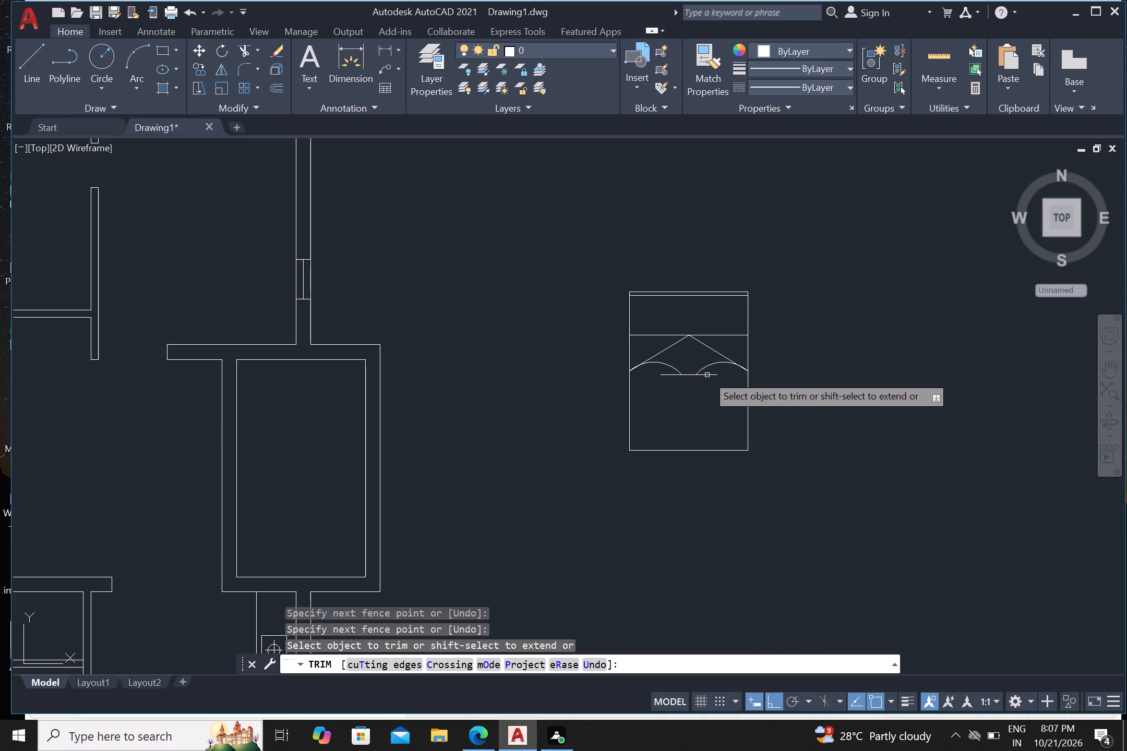
Trim away all pieces of the short horizontal line, leaving only the two separate arcs.
drag(707, 375, 704, 380)
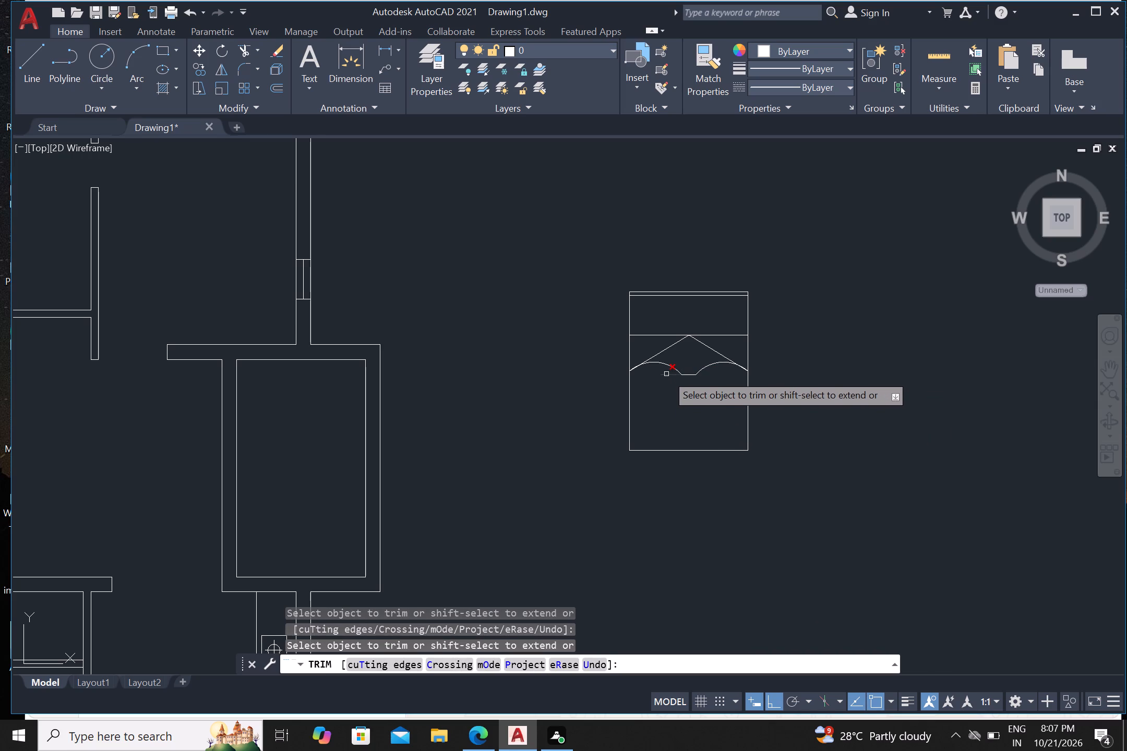
click(666, 373)
click(692, 375)
scroll(692, 403, down, 1)
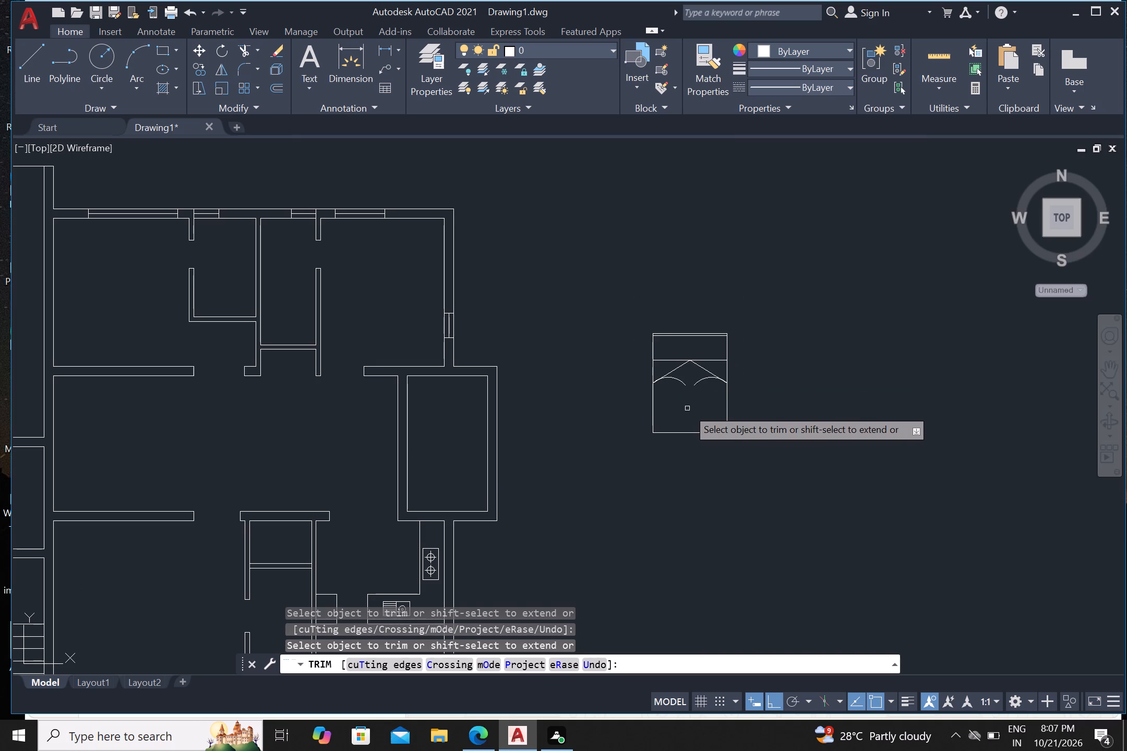
key(Escape)
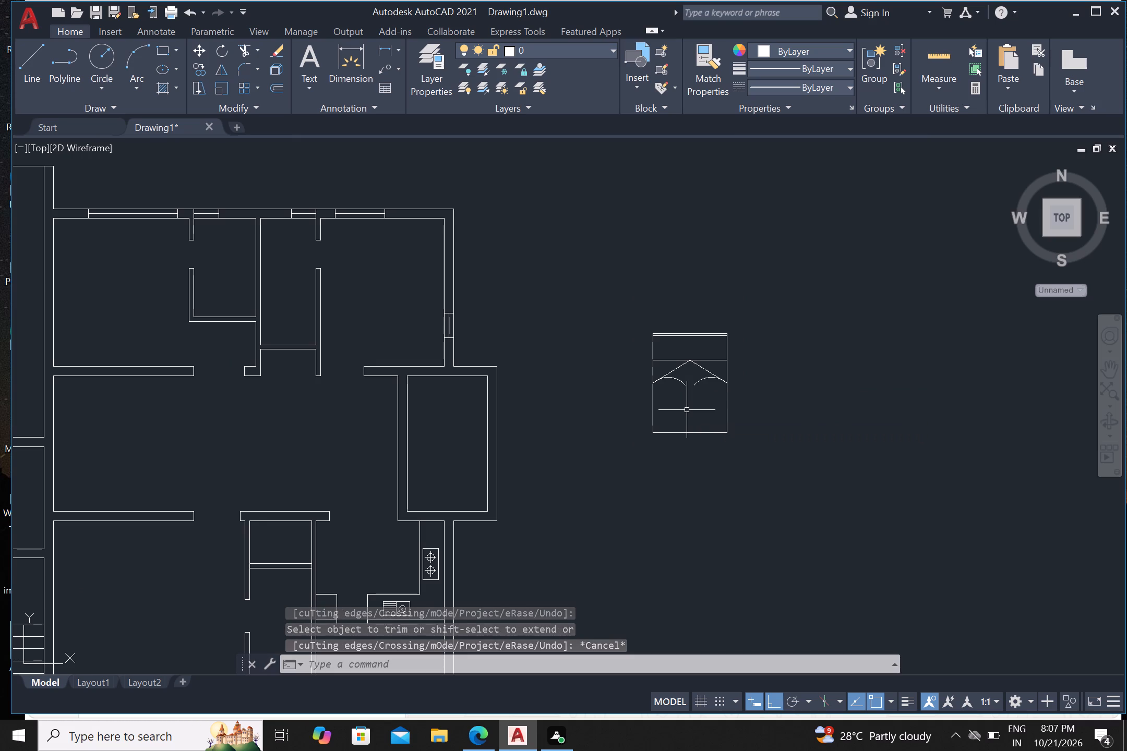
Draw two straight lines from the diagonals' apex to the inner ends of the arcs, with Ortho off.
key(l)
key(Return)
scroll(694, 387, up, 2)
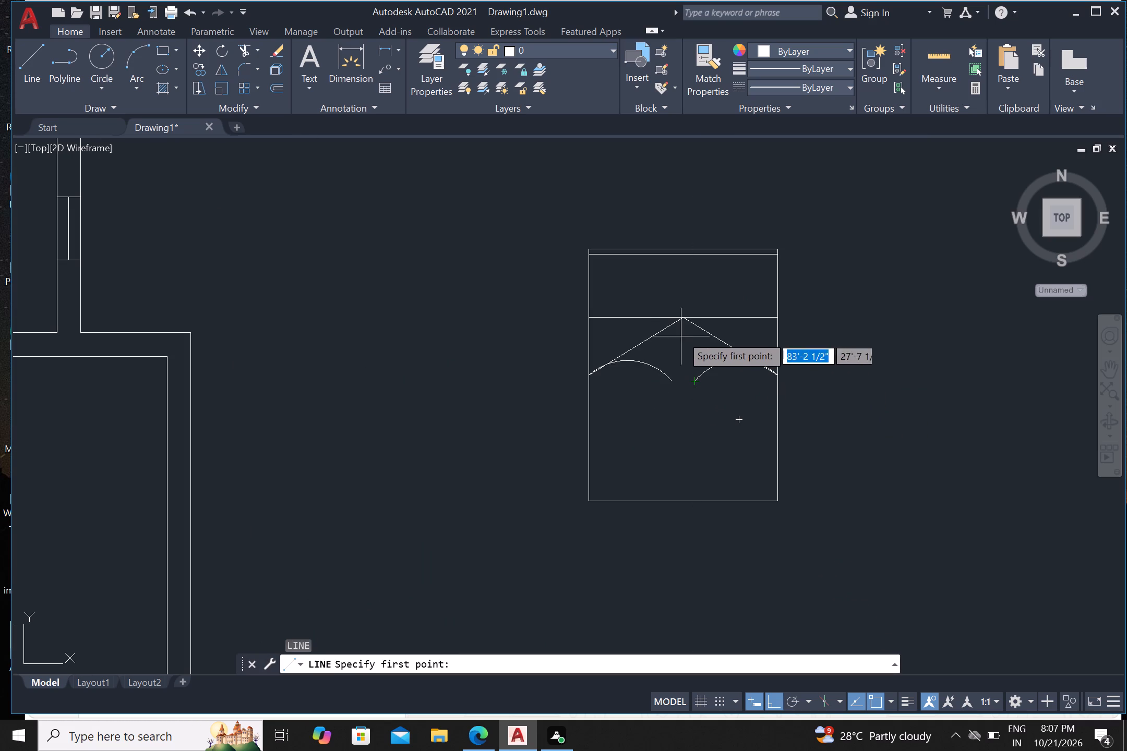
click(679, 319)
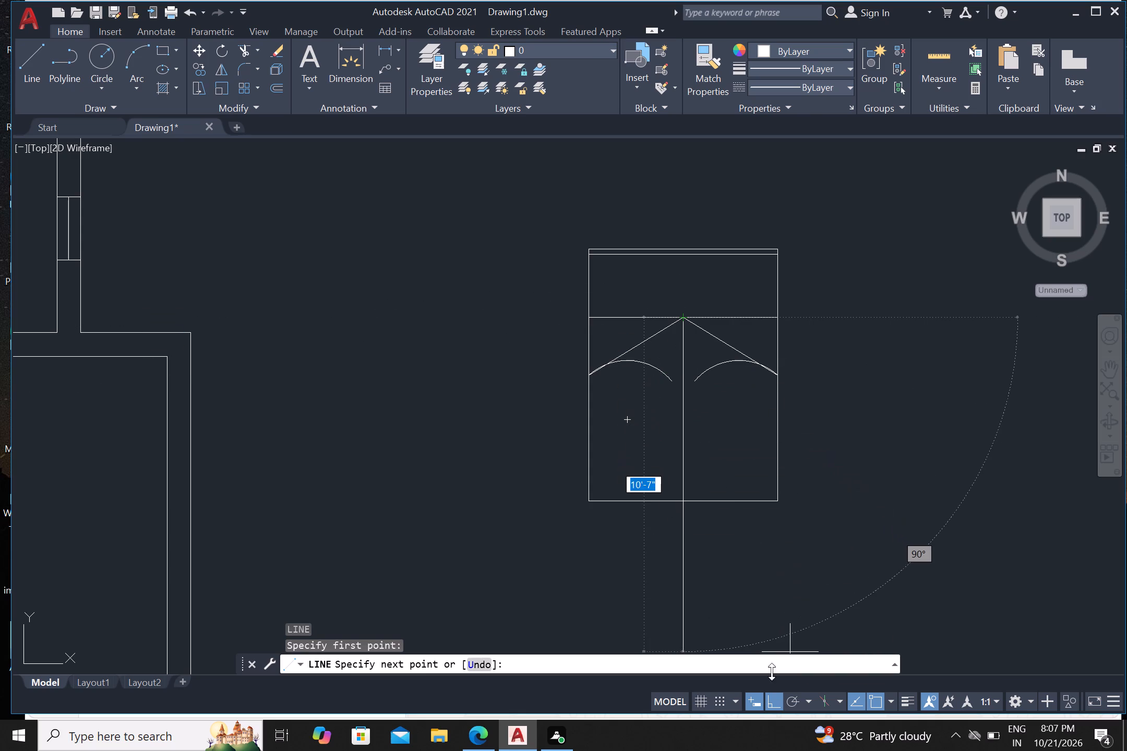
drag(772, 697, 765, 697)
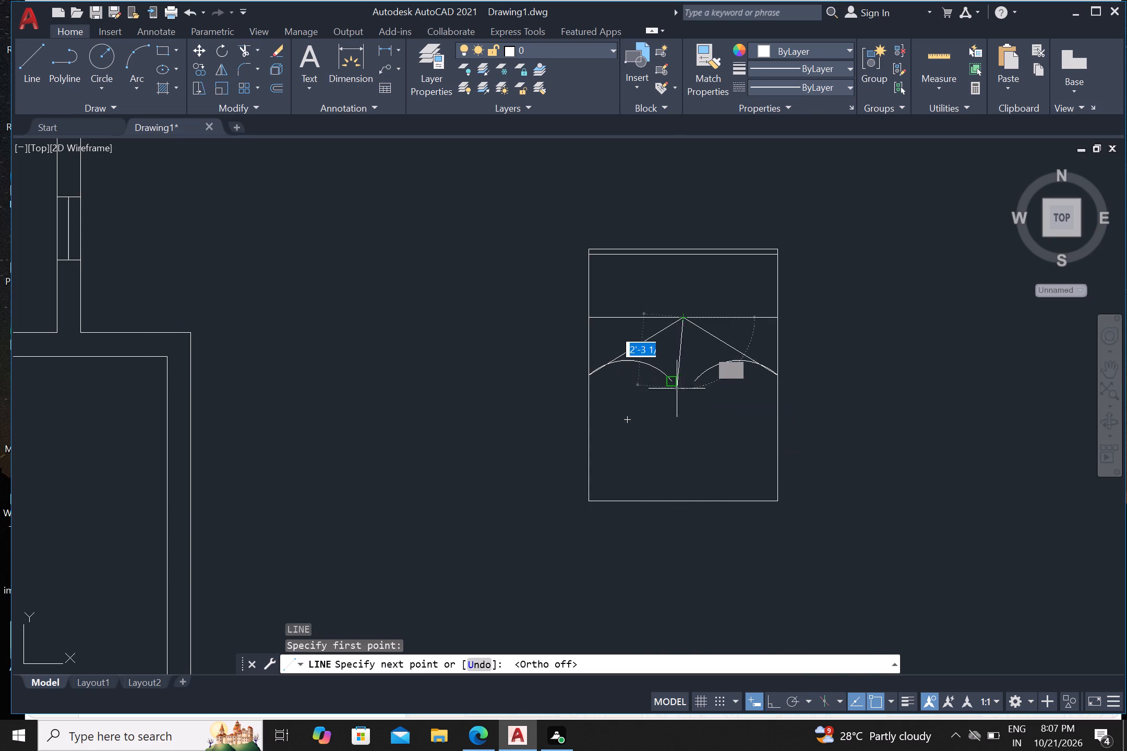
click(674, 382)
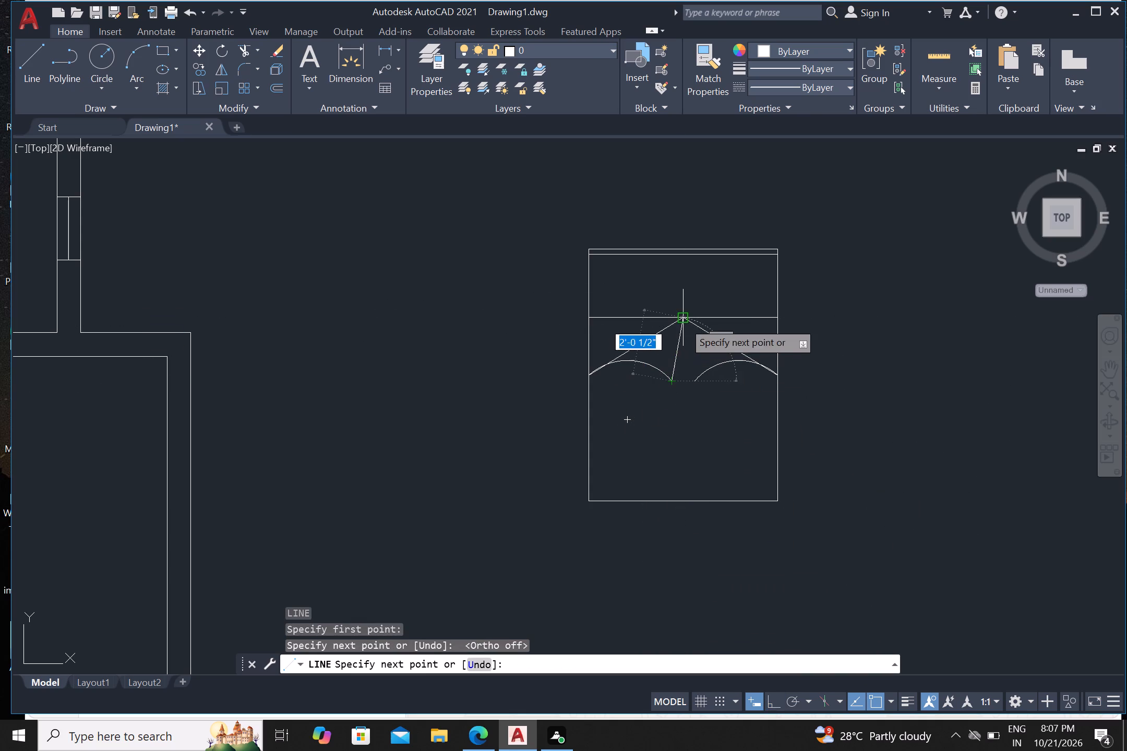
drag(687, 318, 700, 345)
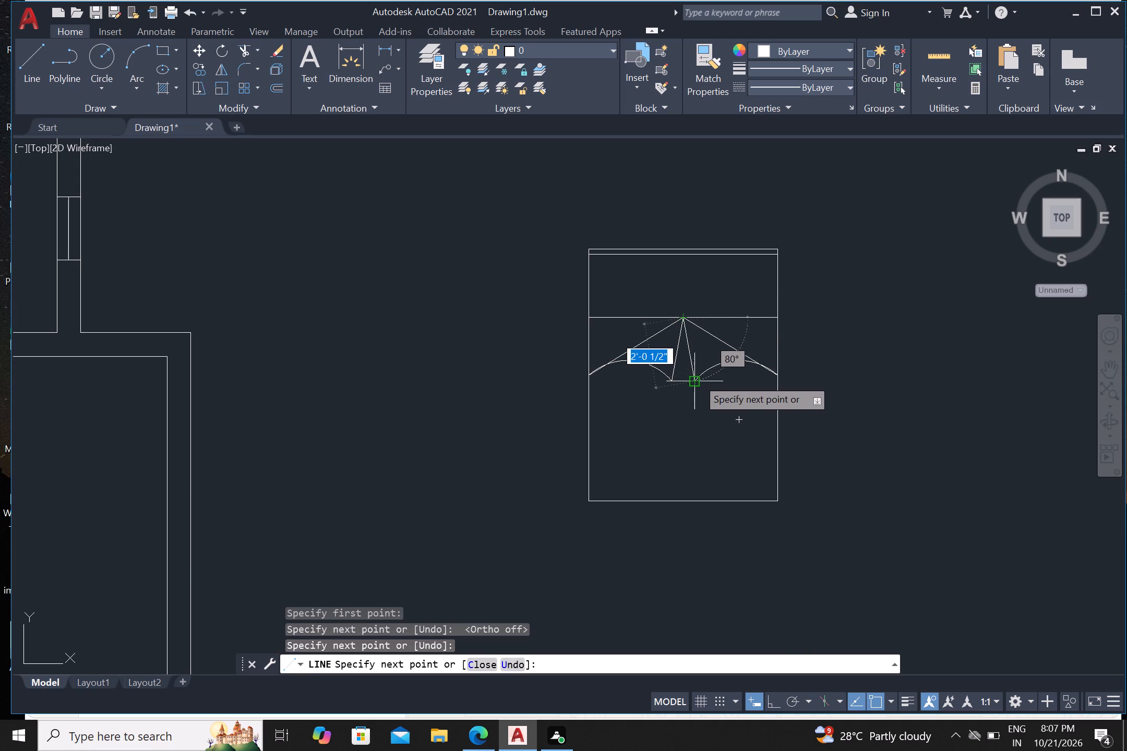
click(697, 378)
key(Escape)
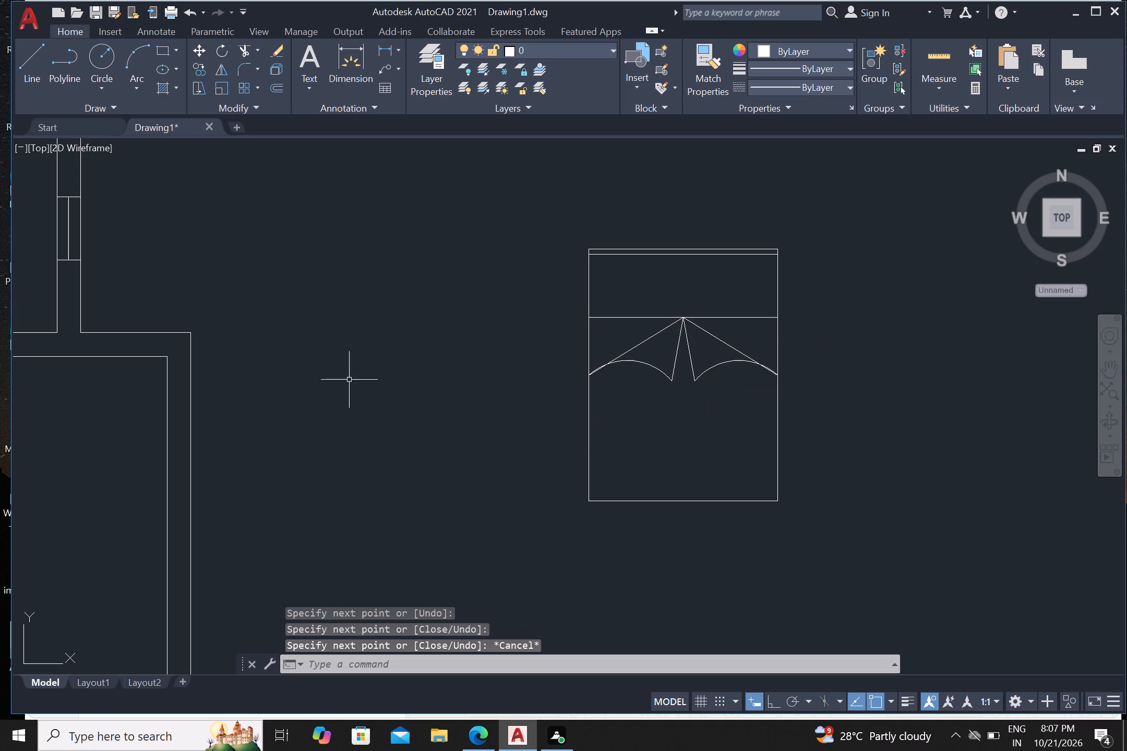
Draw a pillow rectangle in the west half of the band at the head of the bed.
click(161, 43)
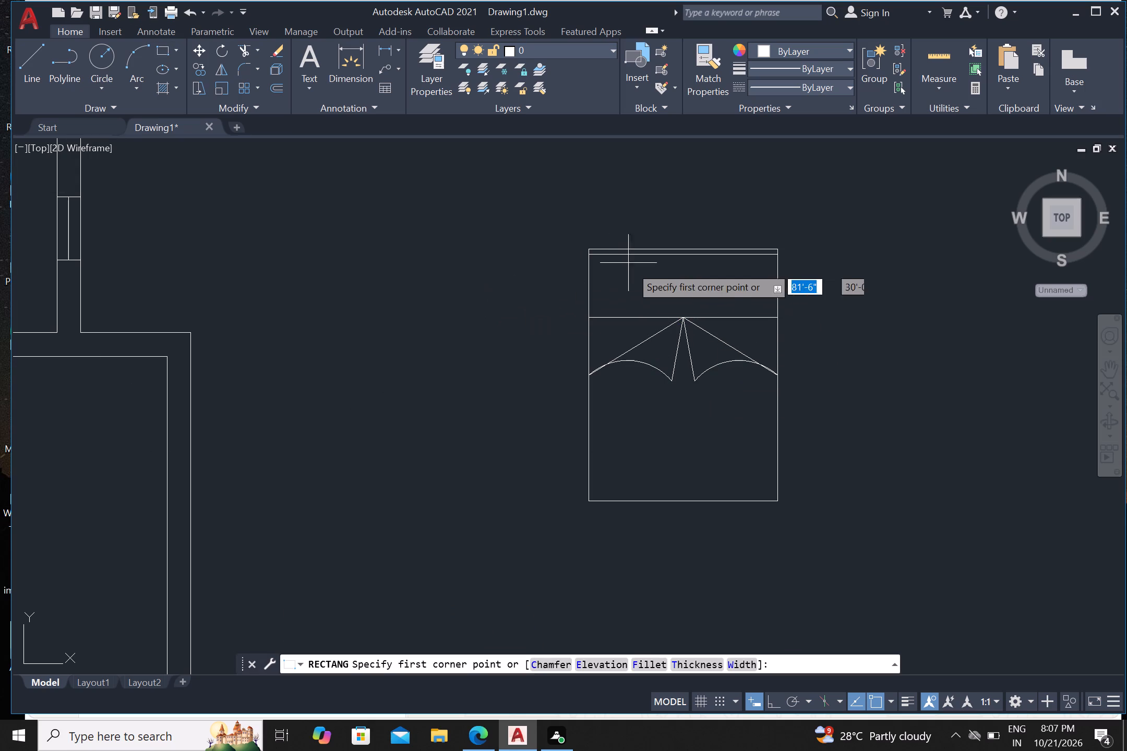
drag(600, 263, 610, 273)
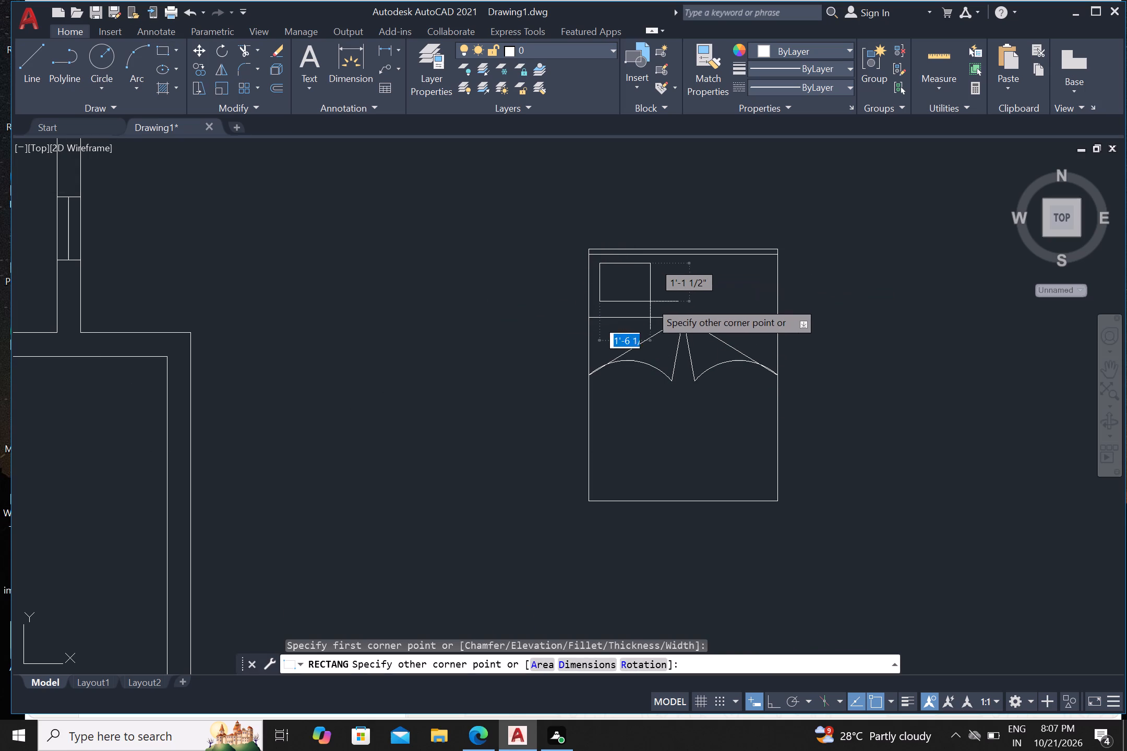
click(658, 309)
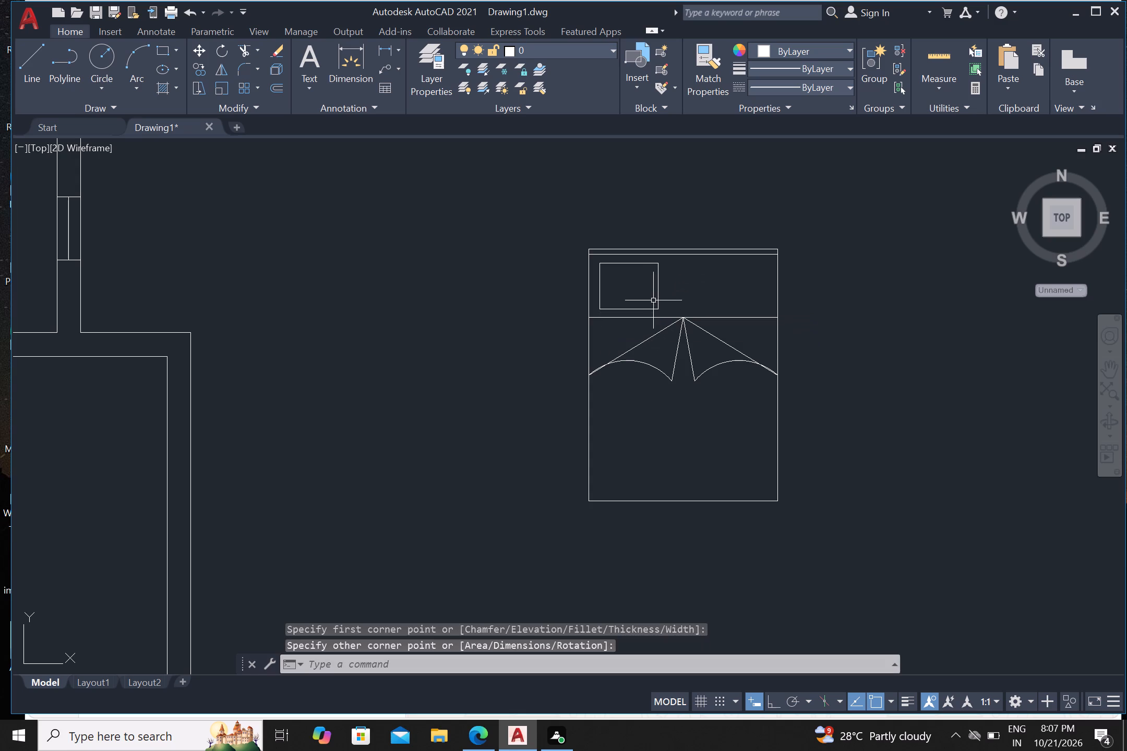
Mirror the pillow rectangle about the bed's vertical centreline with Ortho on, keeping the original.
click(654, 310)
text(mi)
key(Return)
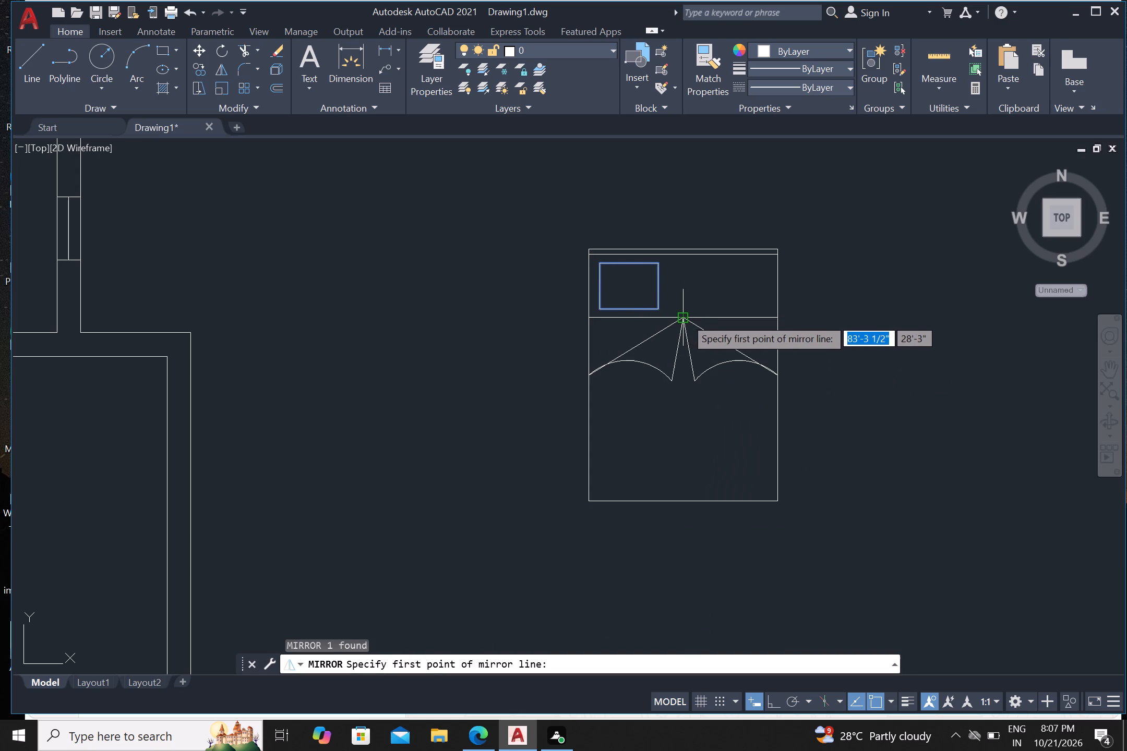
drag(688, 320, 696, 371)
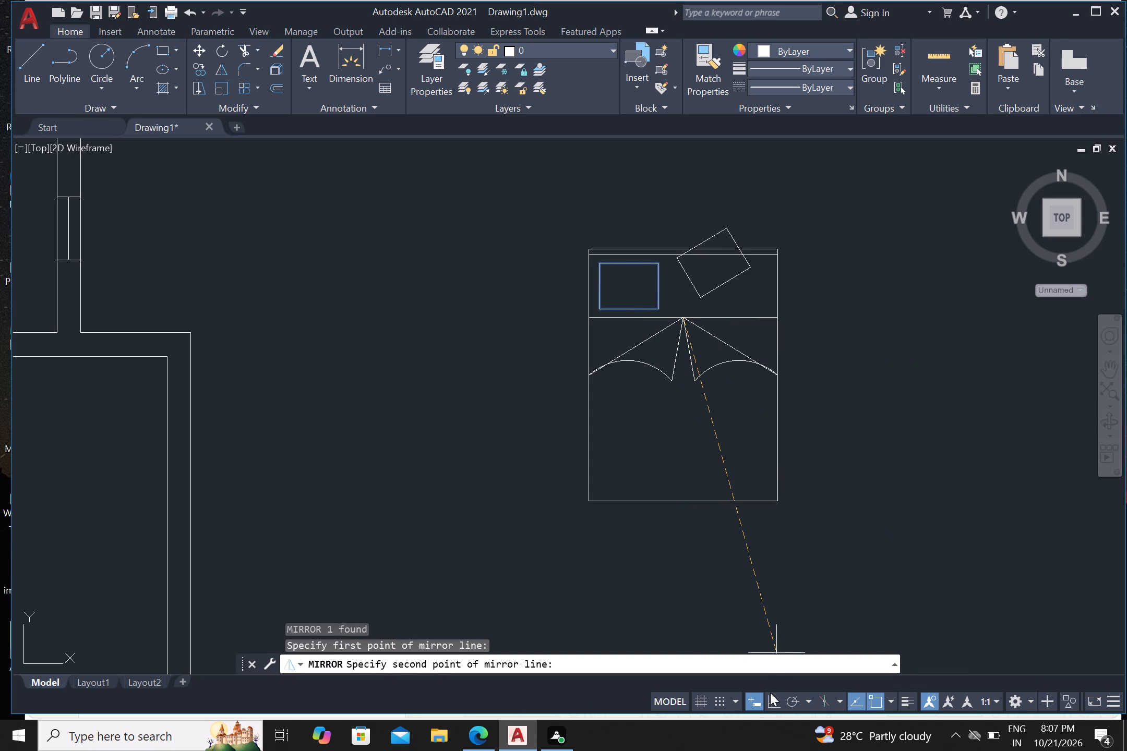
click(770, 694)
click(687, 583)
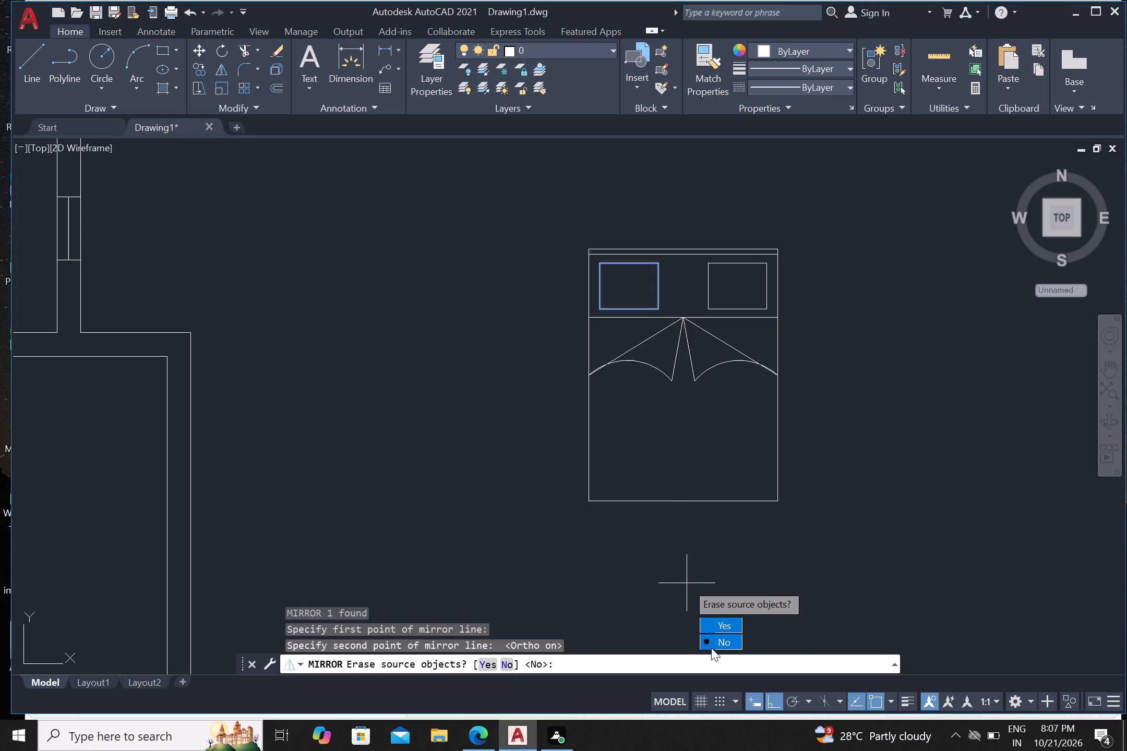
drag(711, 641, 687, 584)
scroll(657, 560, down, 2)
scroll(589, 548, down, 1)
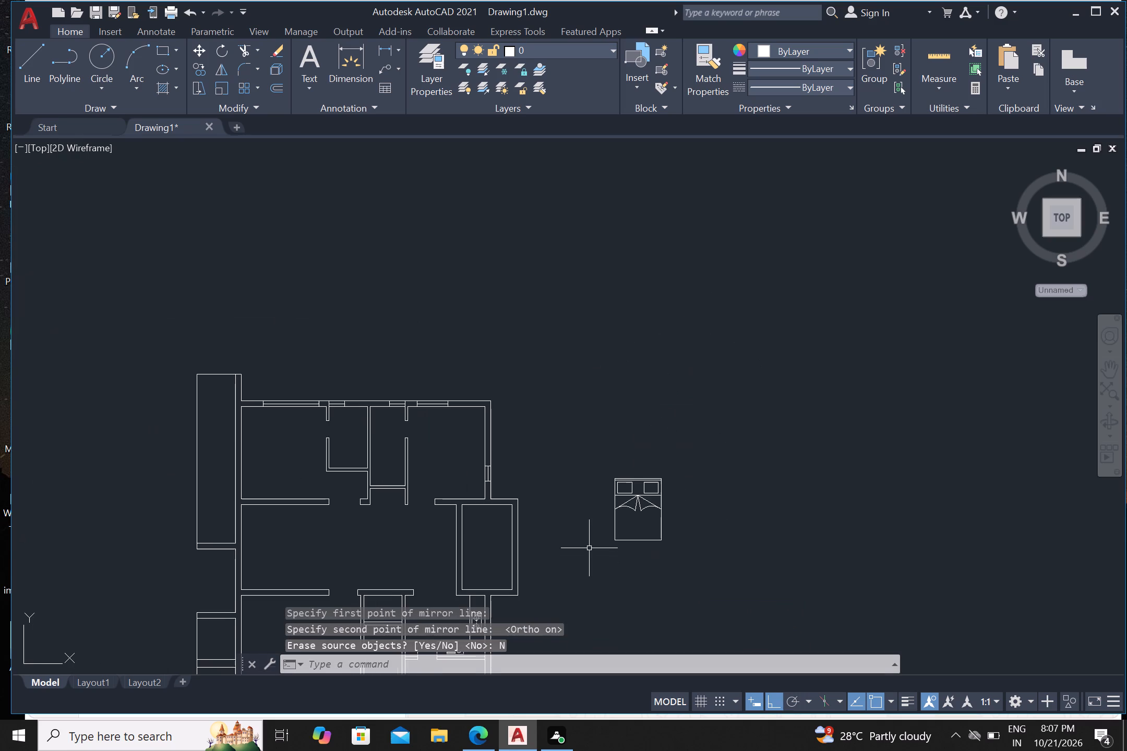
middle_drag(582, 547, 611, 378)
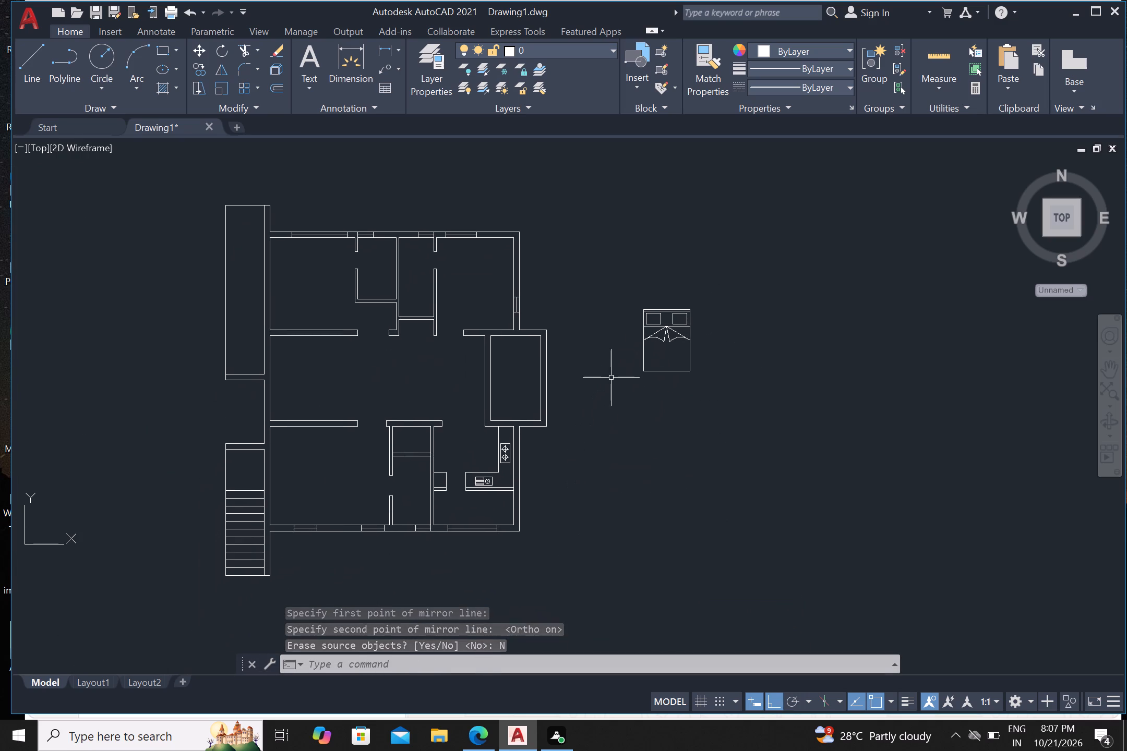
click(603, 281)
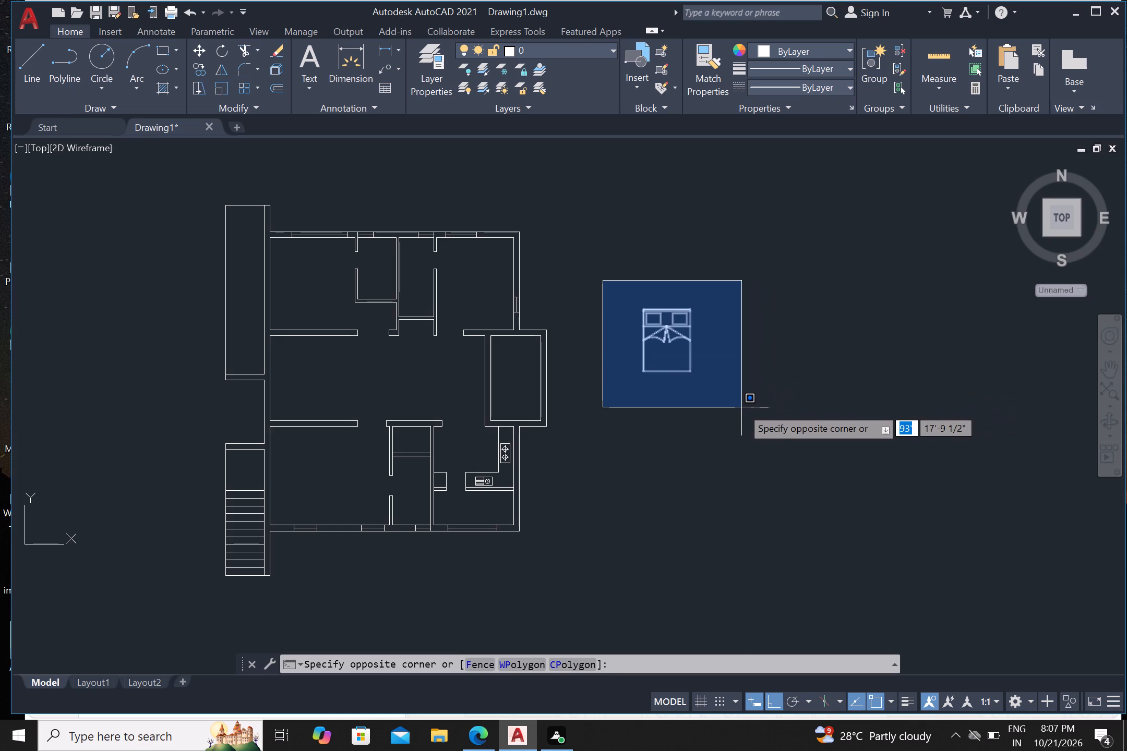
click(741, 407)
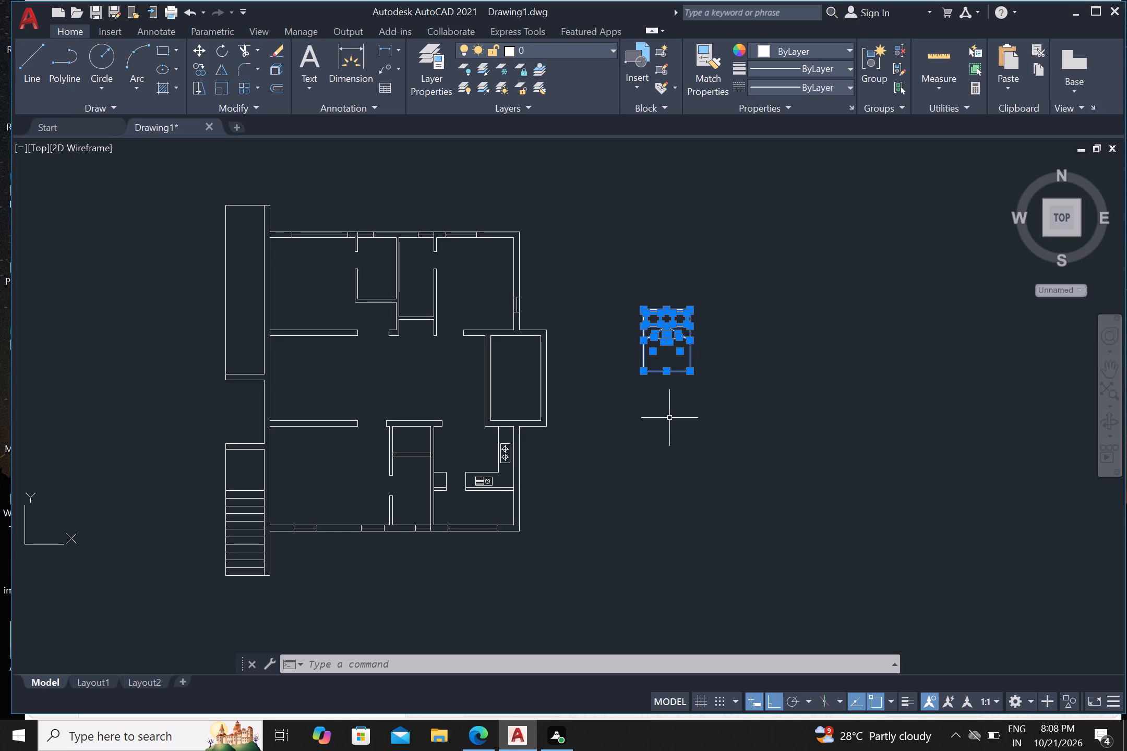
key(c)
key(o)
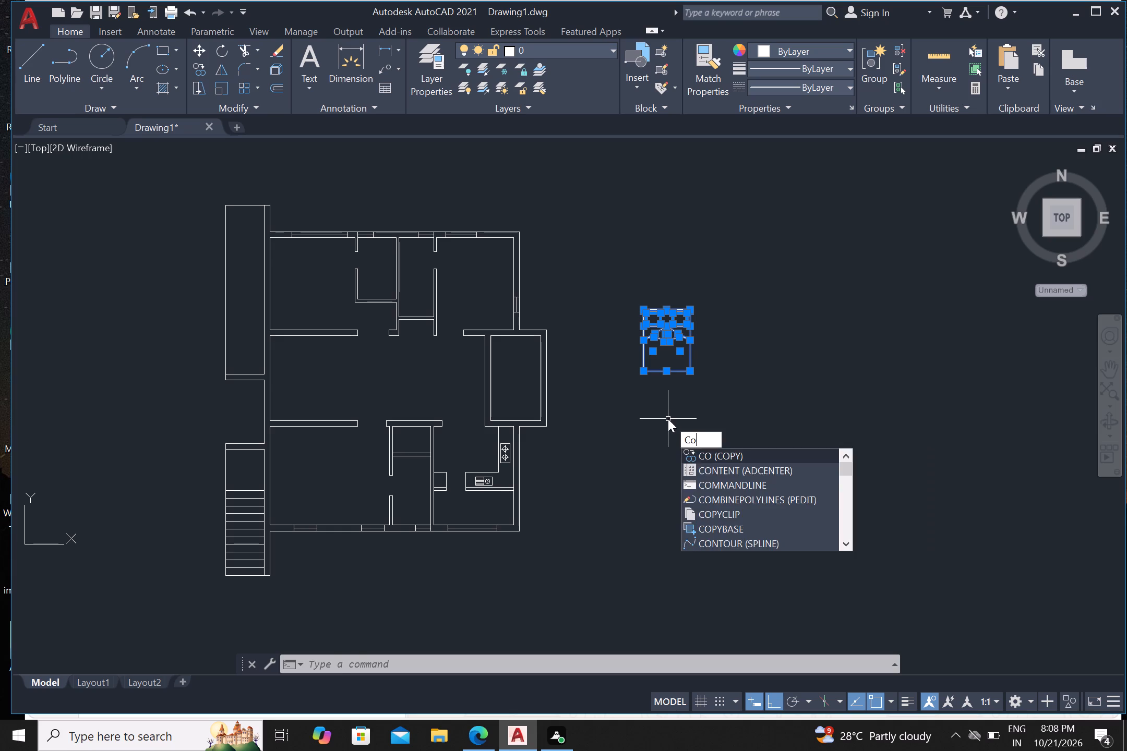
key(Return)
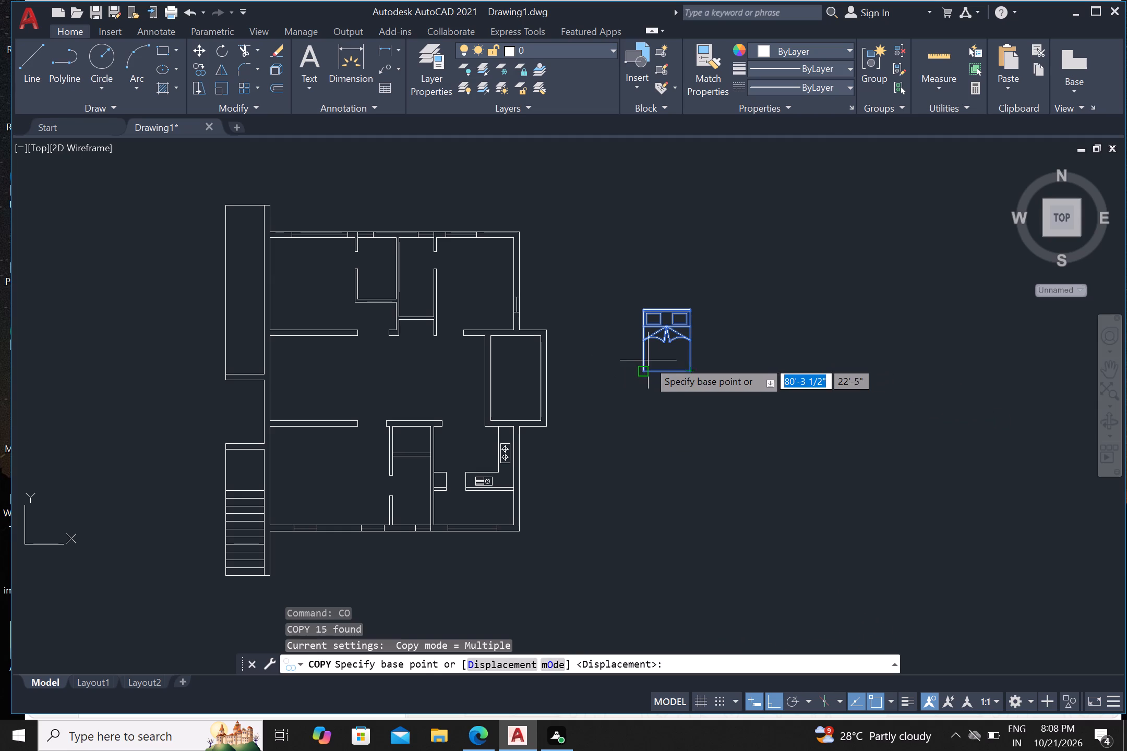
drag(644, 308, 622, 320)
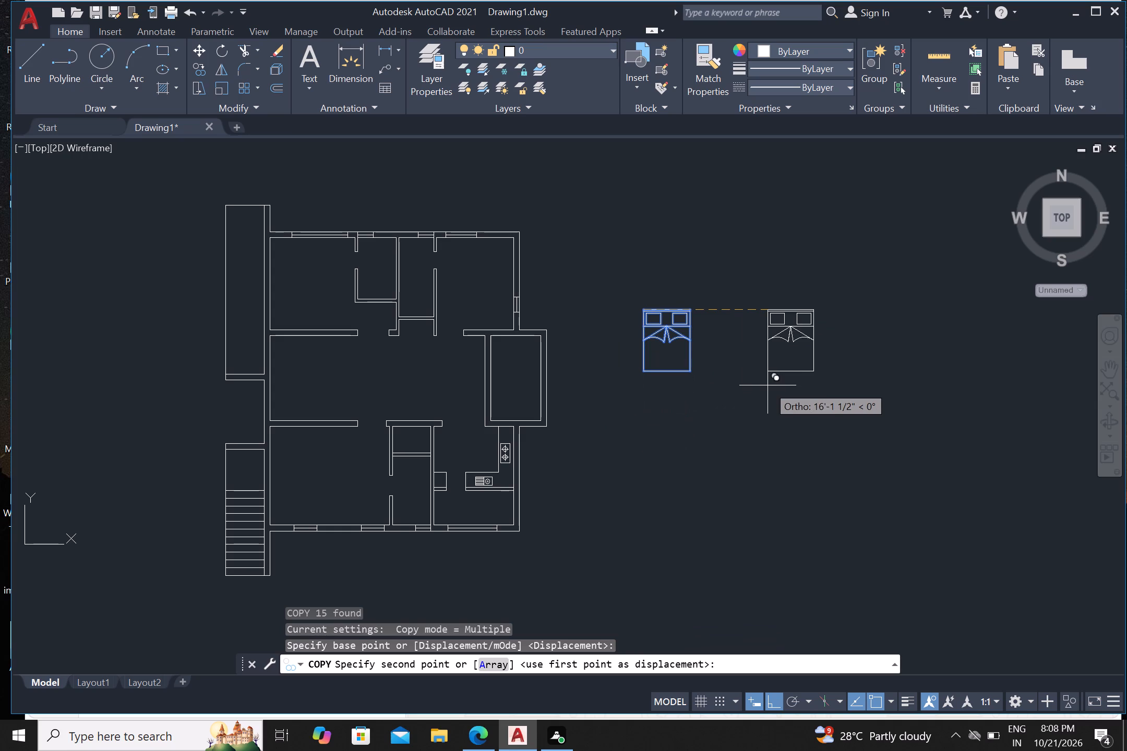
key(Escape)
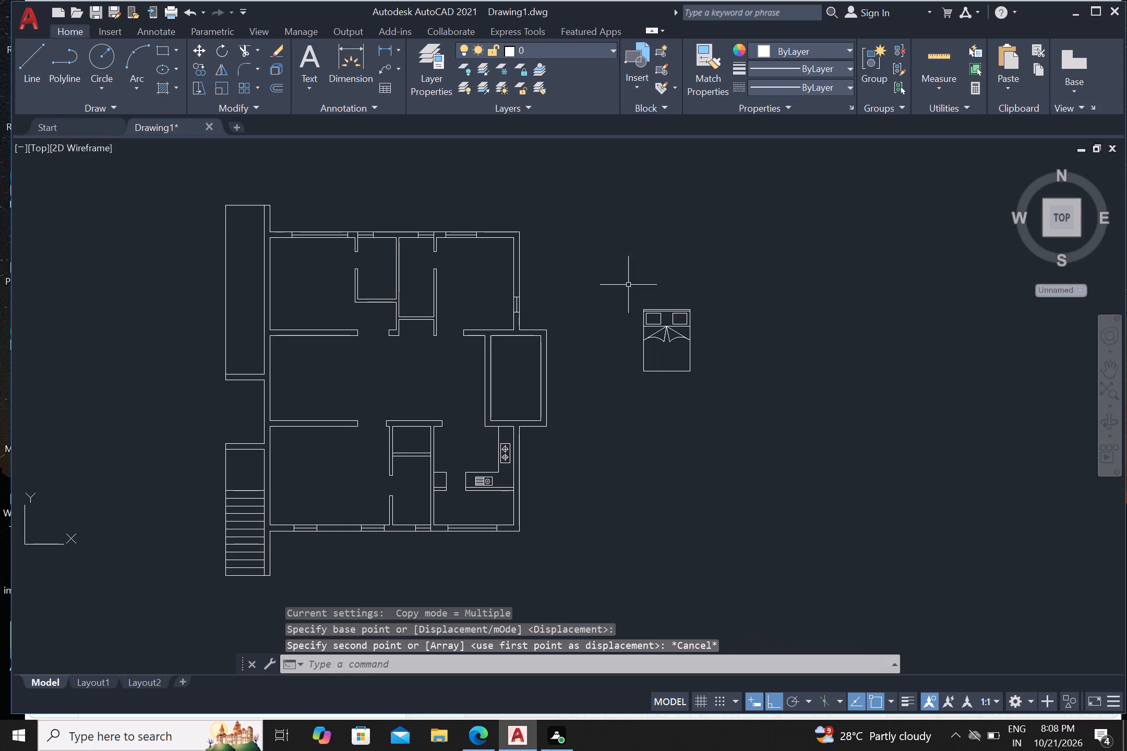
Rotate the whole bed symbol 90° about its southeast corner with Ortho on, so the pillows face west.
drag(620, 280, 630, 295)
drag(769, 457, 769, 430)
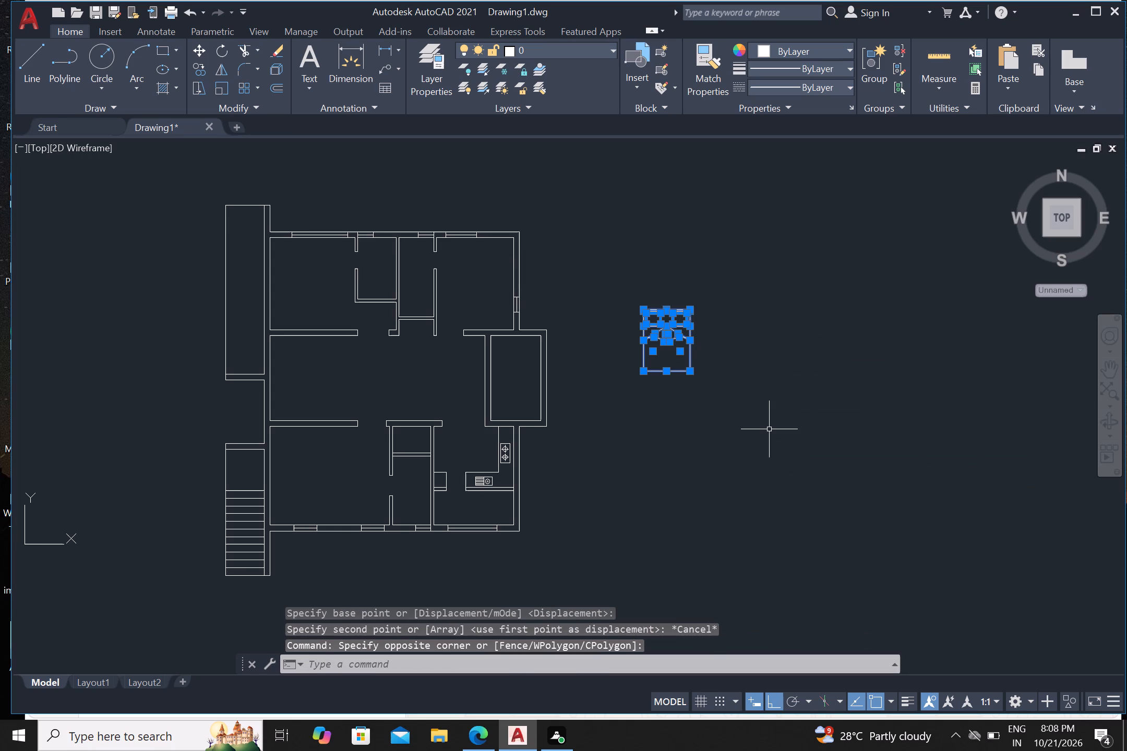
key(r)
key(o)
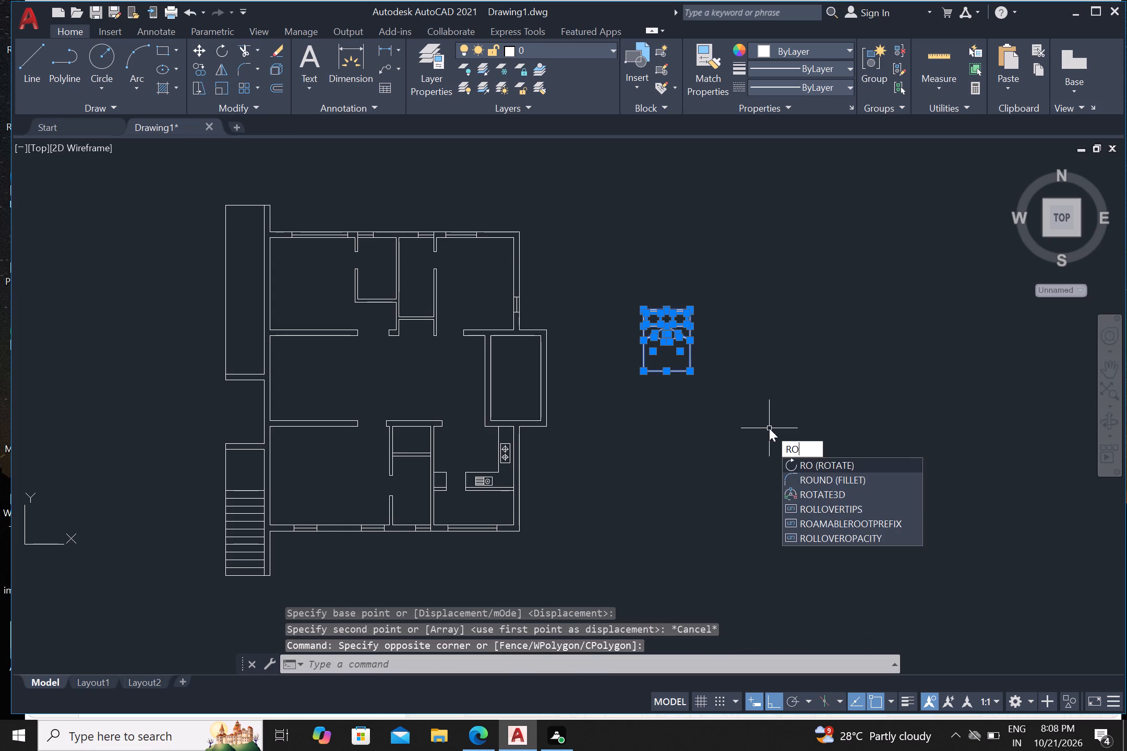
key(Return)
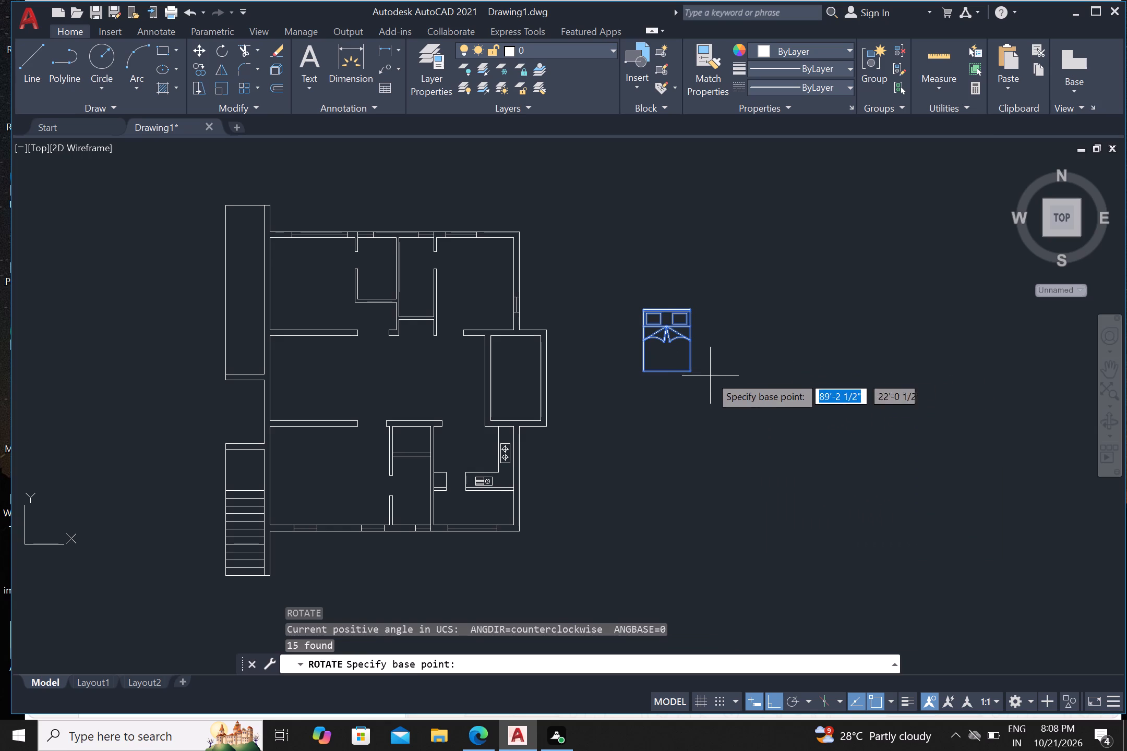
drag(688, 370, 699, 371)
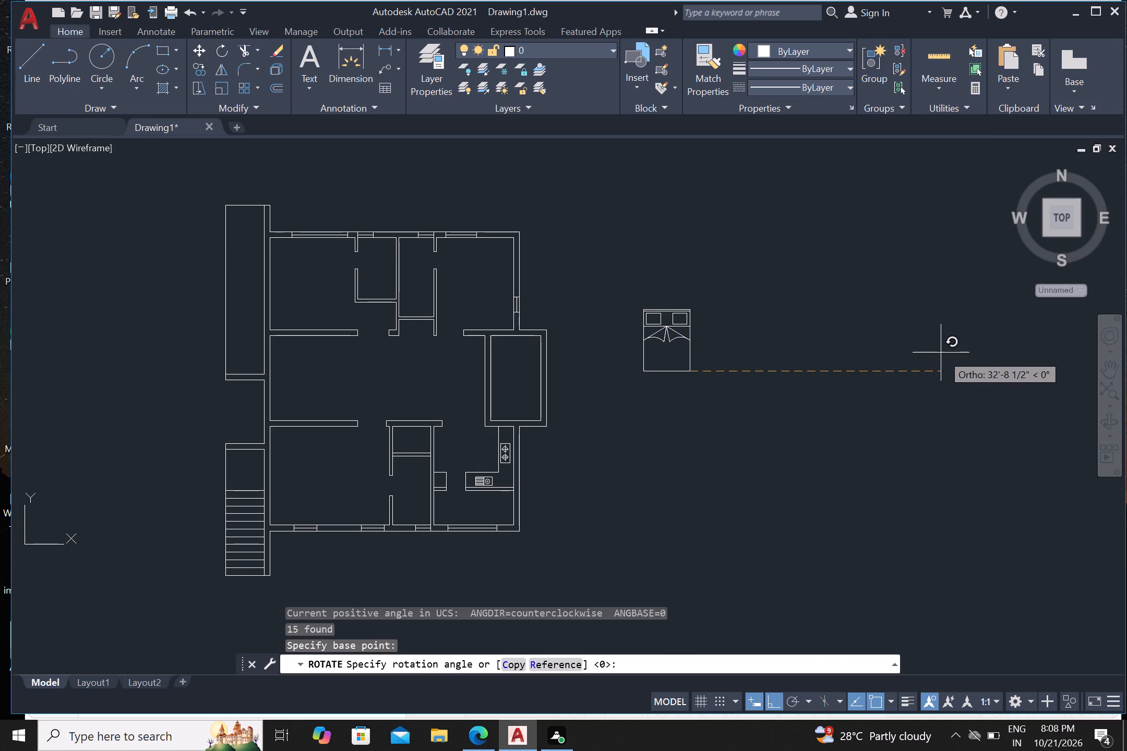
click(701, 184)
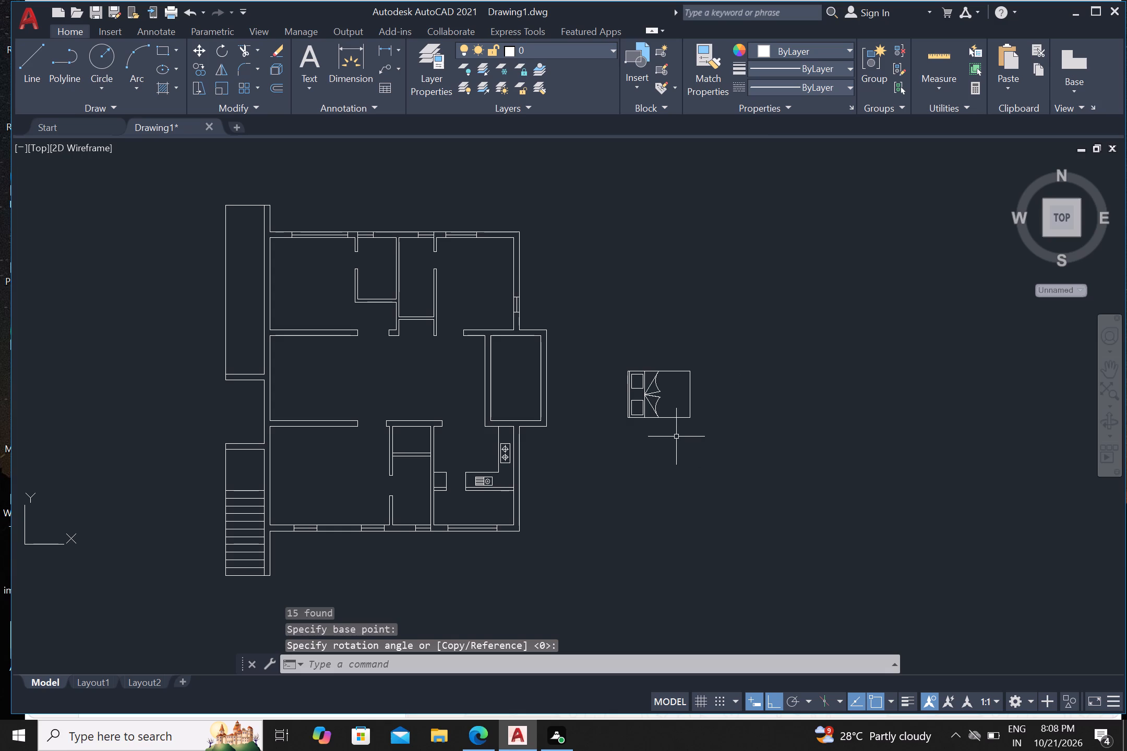
Copy the rotated bed from its headboard midpoint into the northwest, northeast and southwest bedrooms, with Ortho off.
click(598, 345)
click(740, 442)
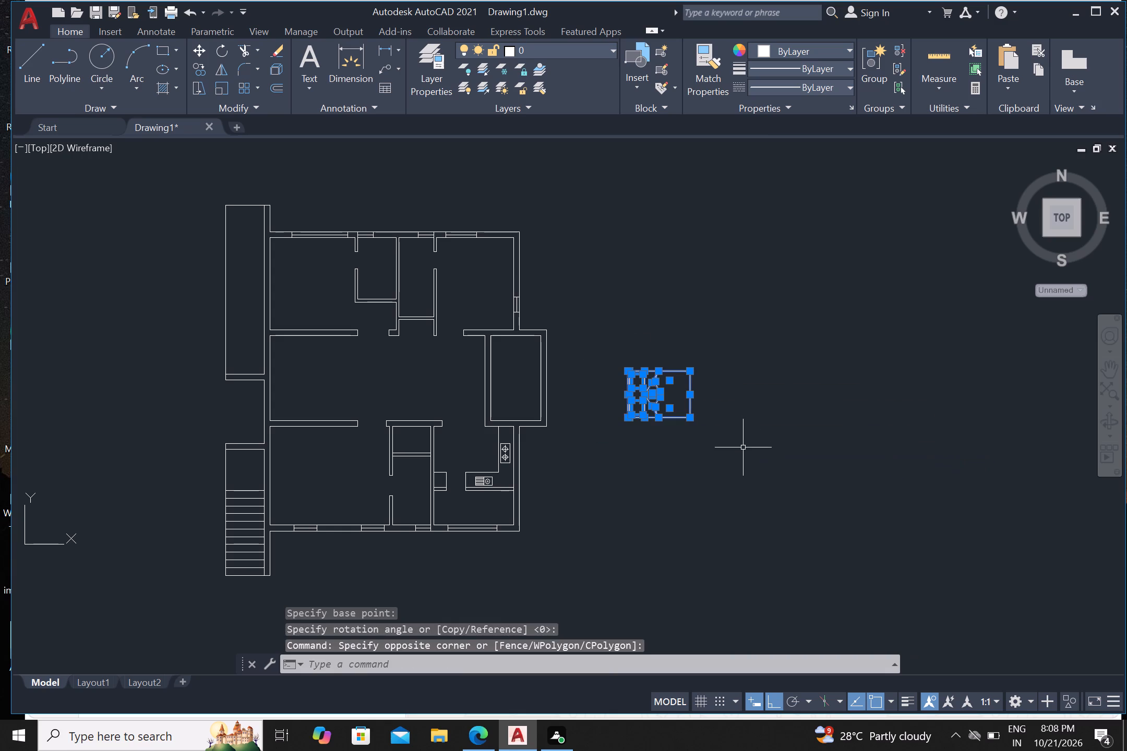
text(co)
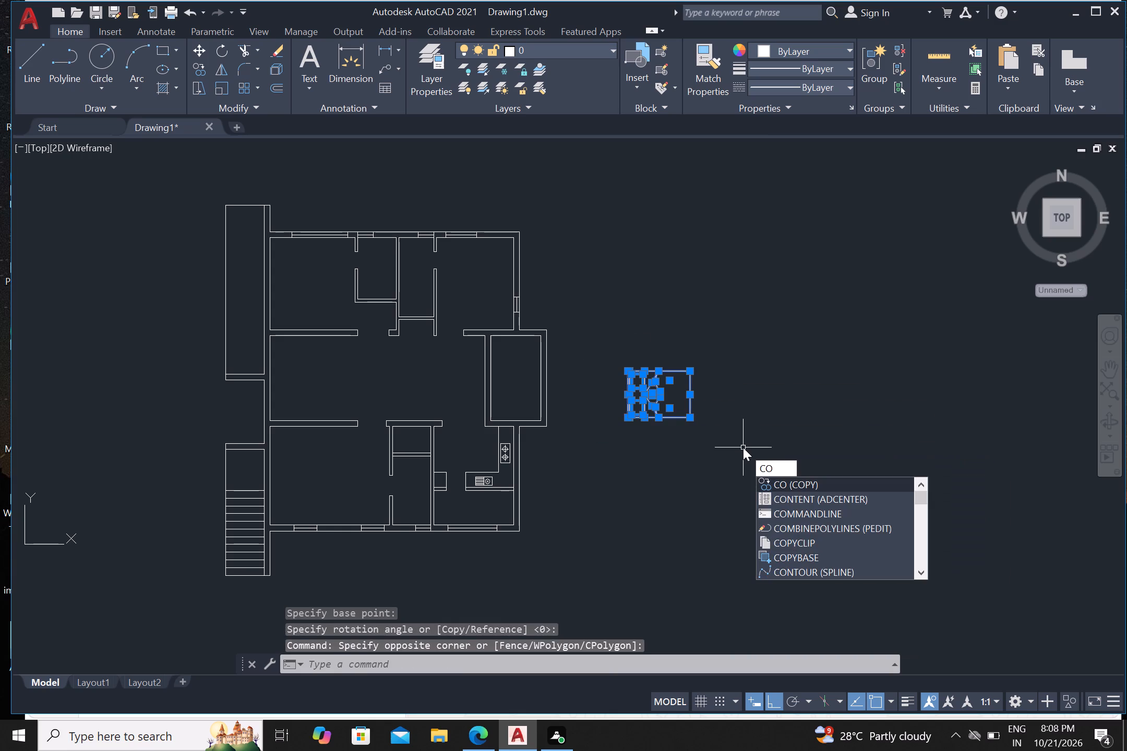
key(Return)
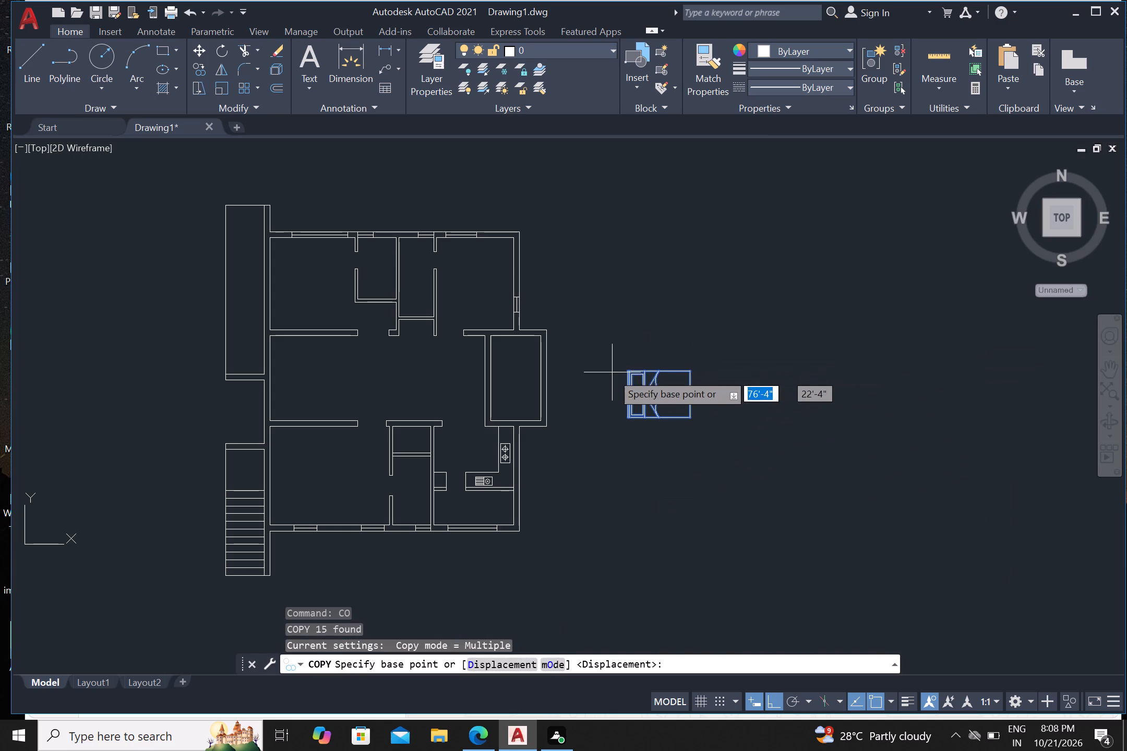
click(628, 392)
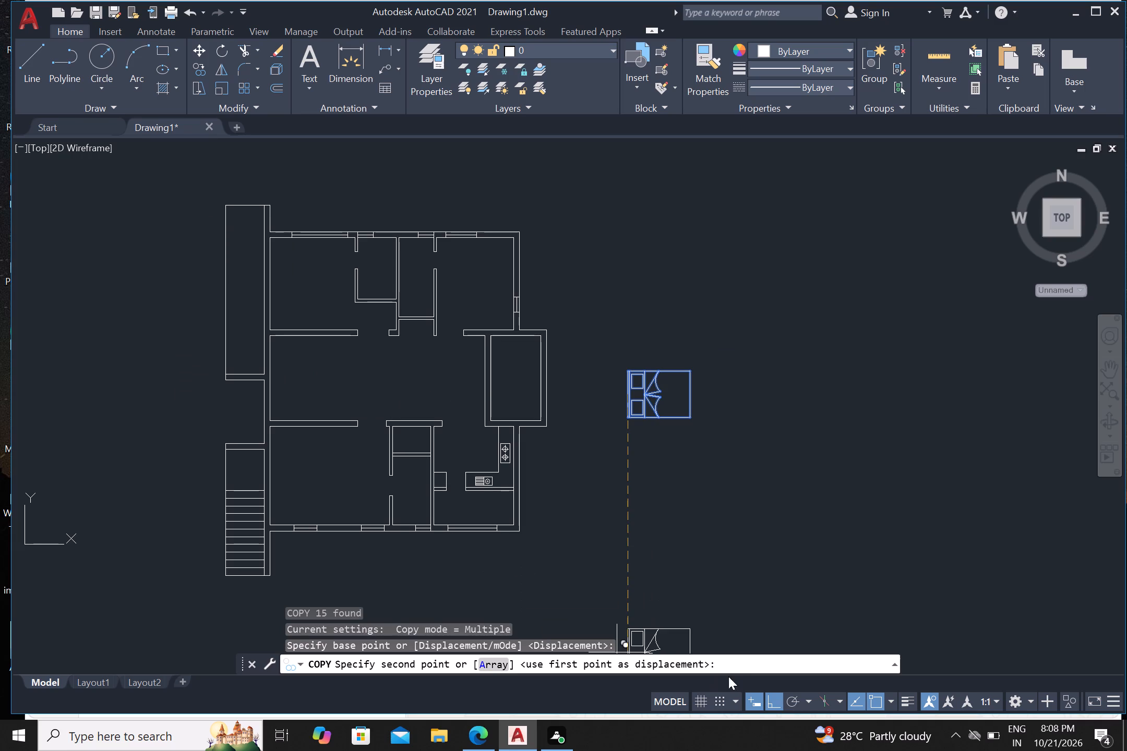
click(771, 699)
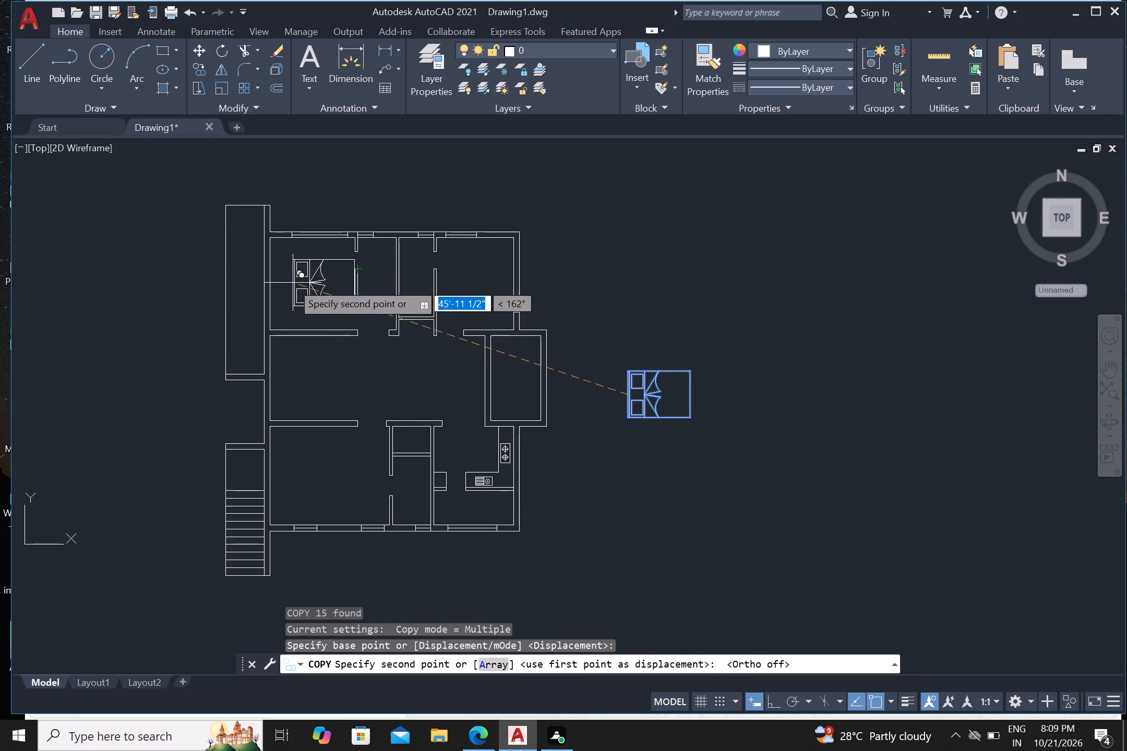
scroll(291, 283, up, 1)
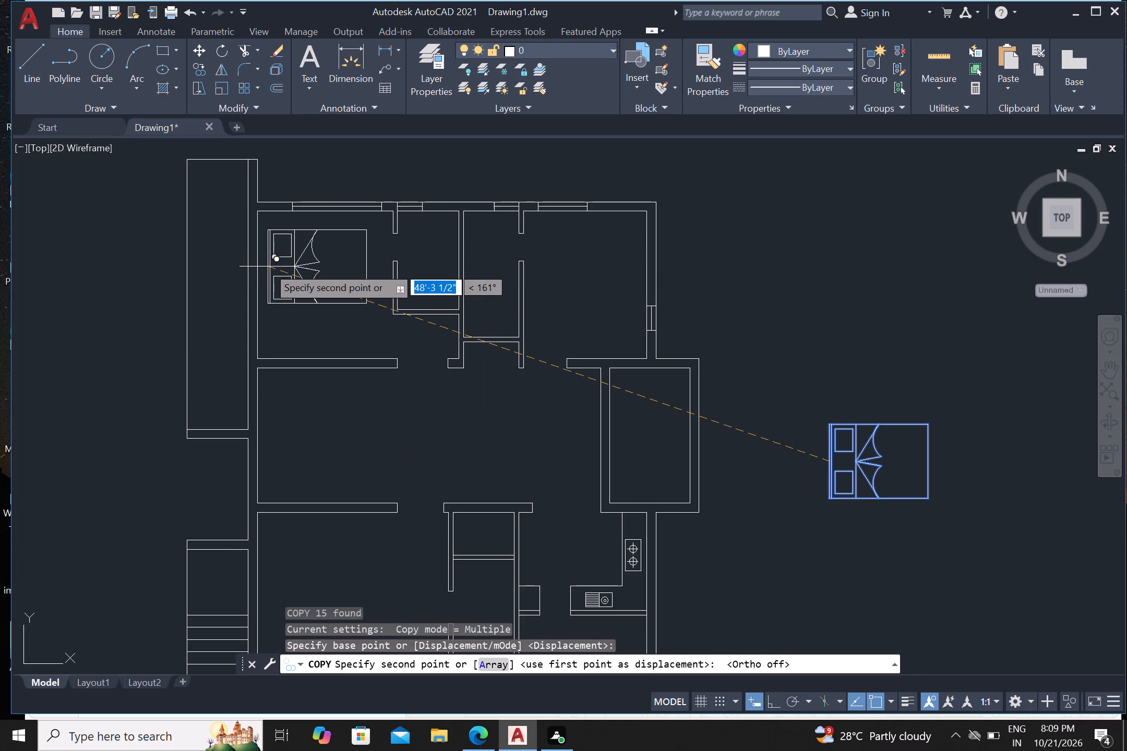
click(268, 267)
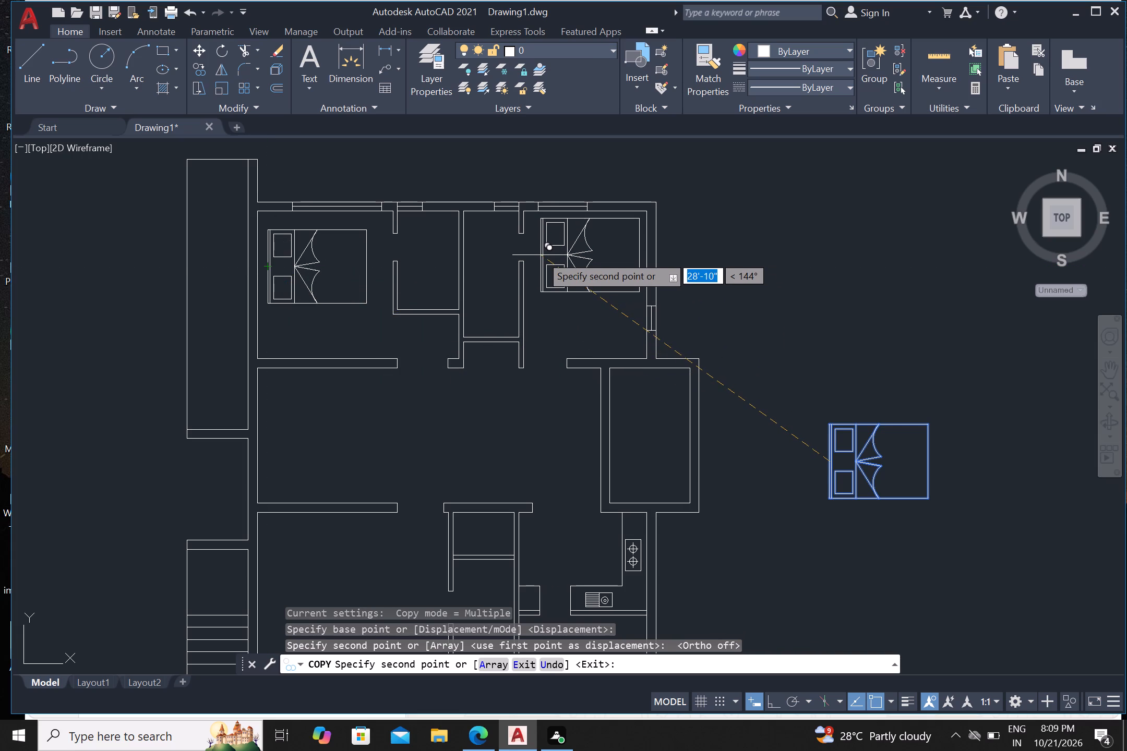
click(541, 255)
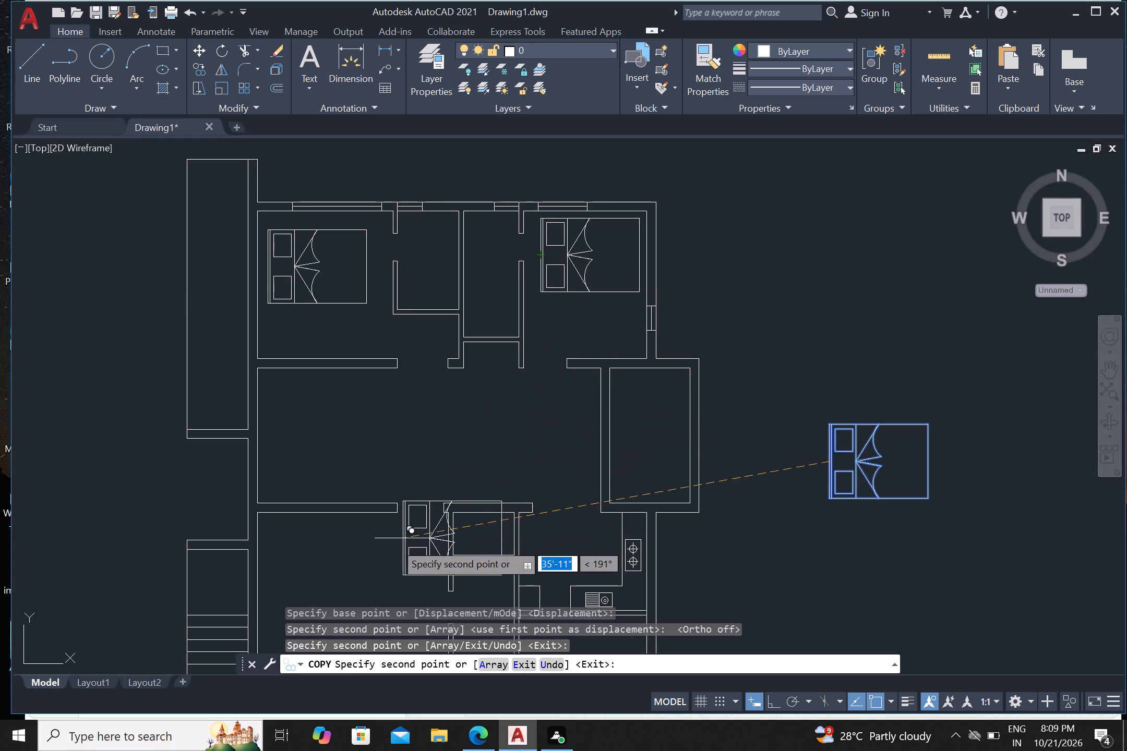
middle_drag(315, 555, 357, 489)
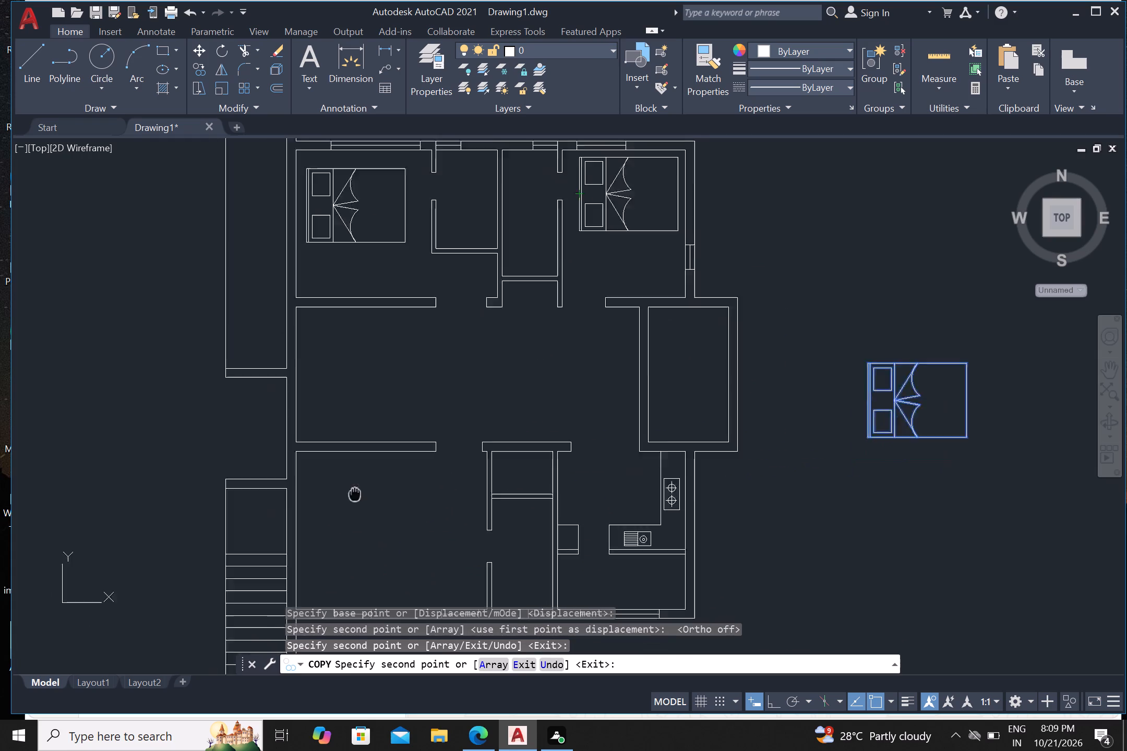
middle_drag(357, 489, 440, 250)
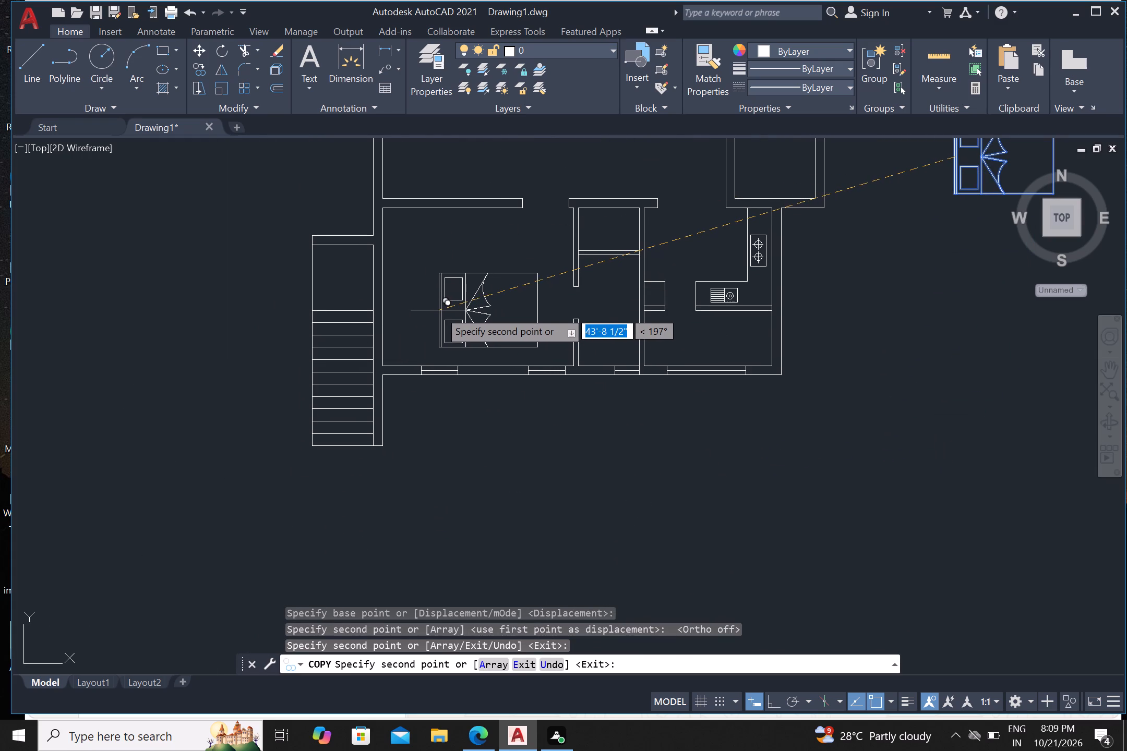
click(434, 312)
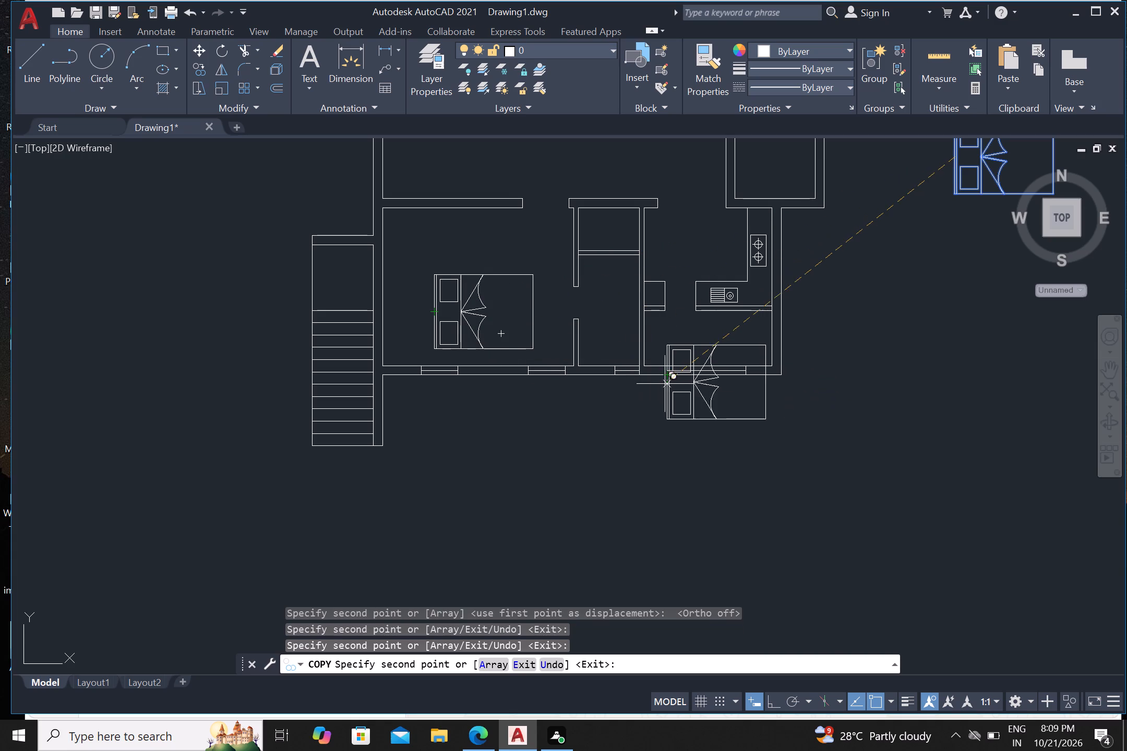
key(Escape)
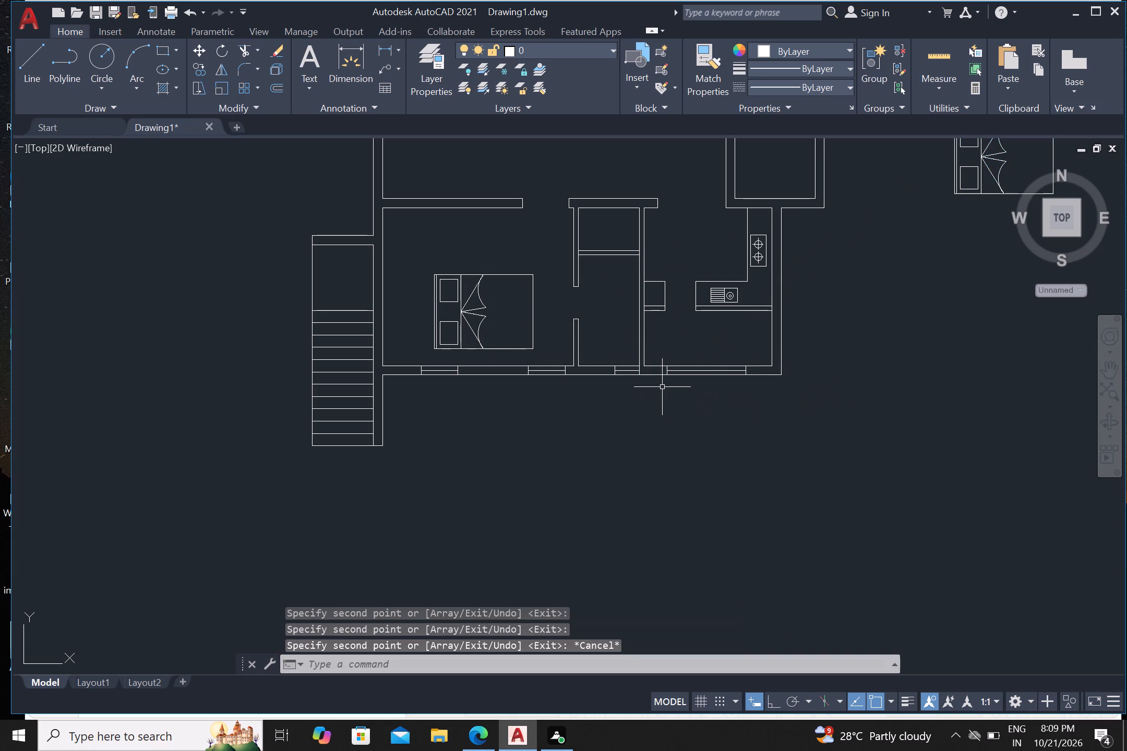
Delete the original bed symbol lying outside the plan, east of the house.
scroll(857, 408, down, 1)
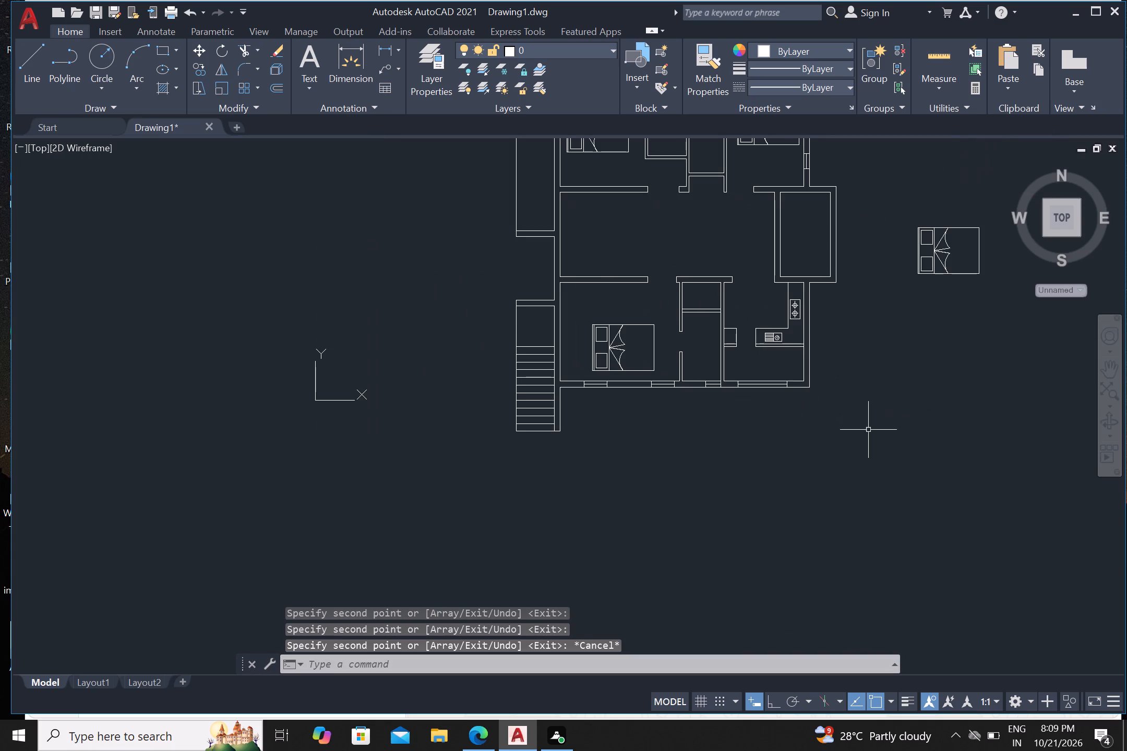
middle_drag(881, 437, 712, 493)
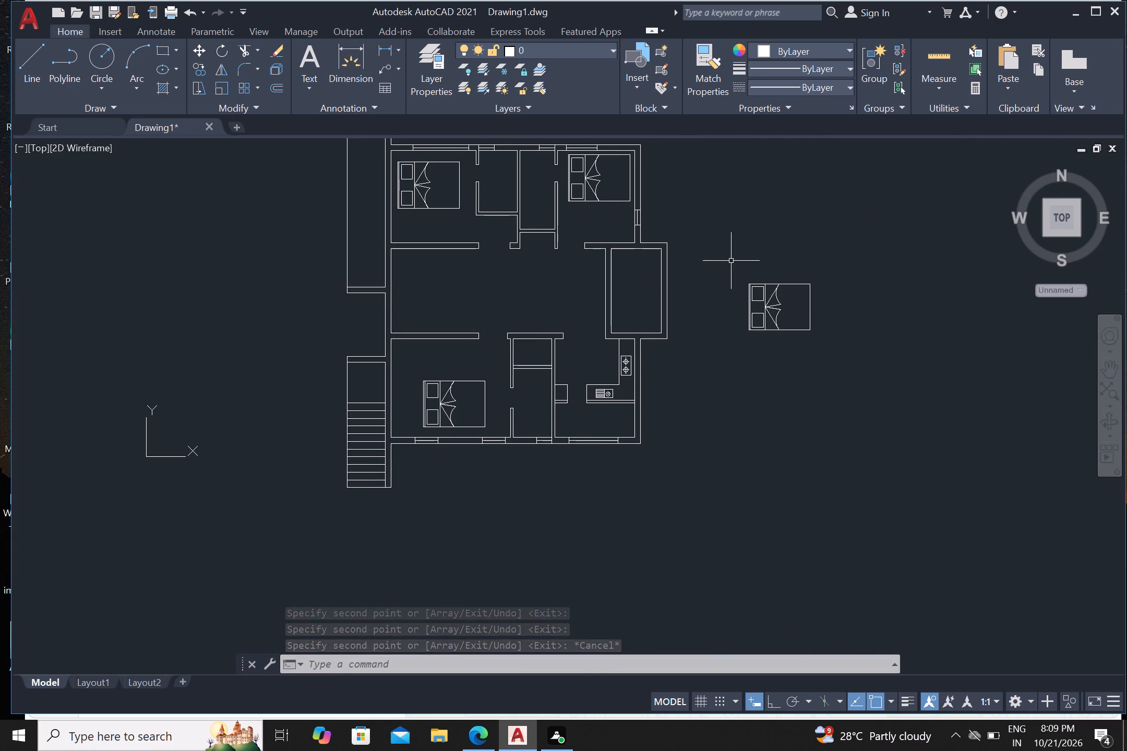
click(728, 256)
click(880, 349)
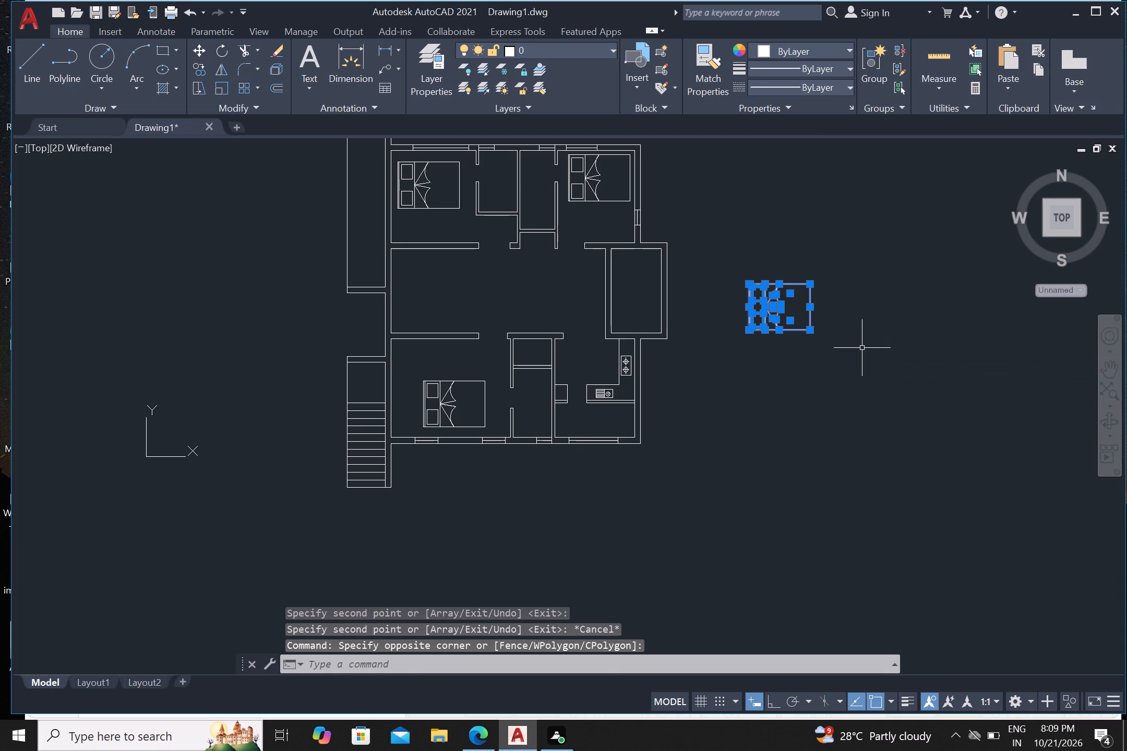
key(Delete)
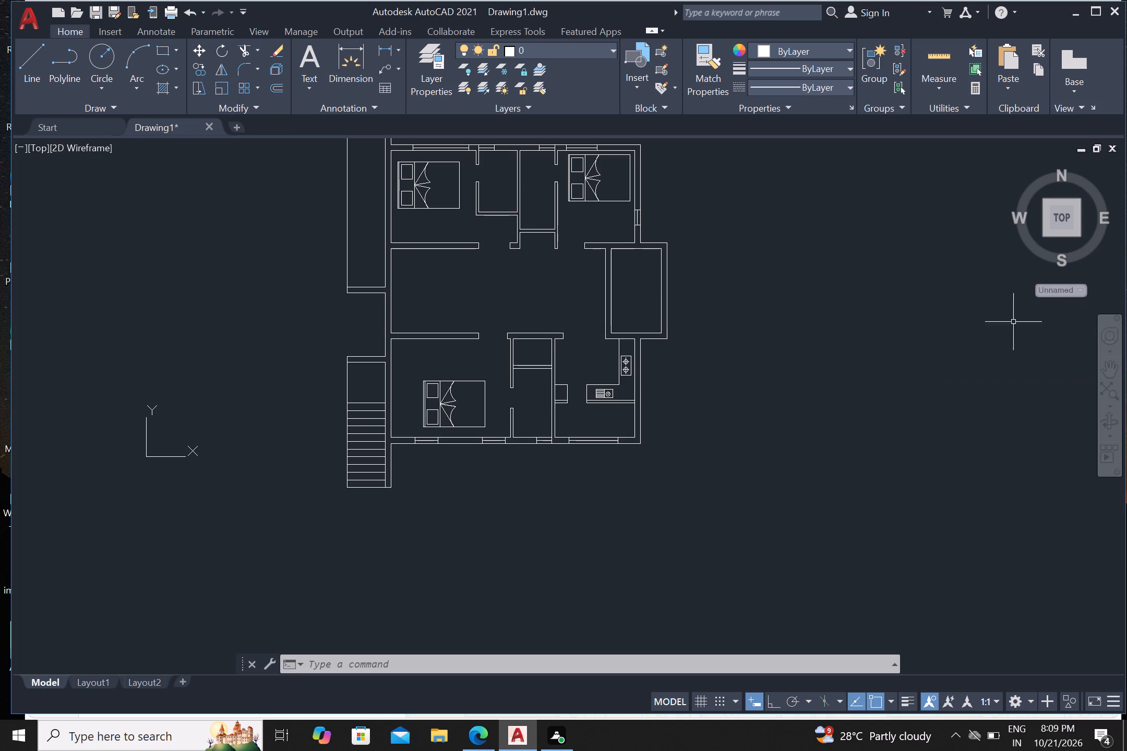
Add a multiline text label reading BED ROOM in the empty space east of the floor plan.
middle_drag(825, 382, 884, 459)
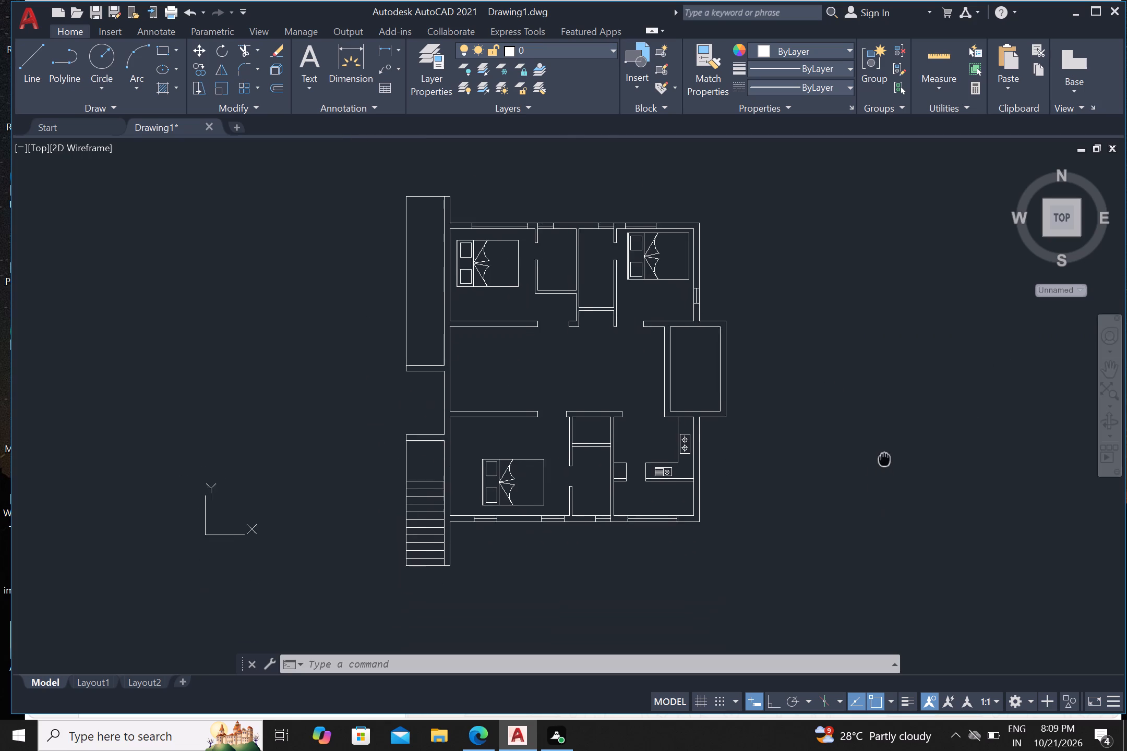
middle_drag(884, 459, 871, 431)
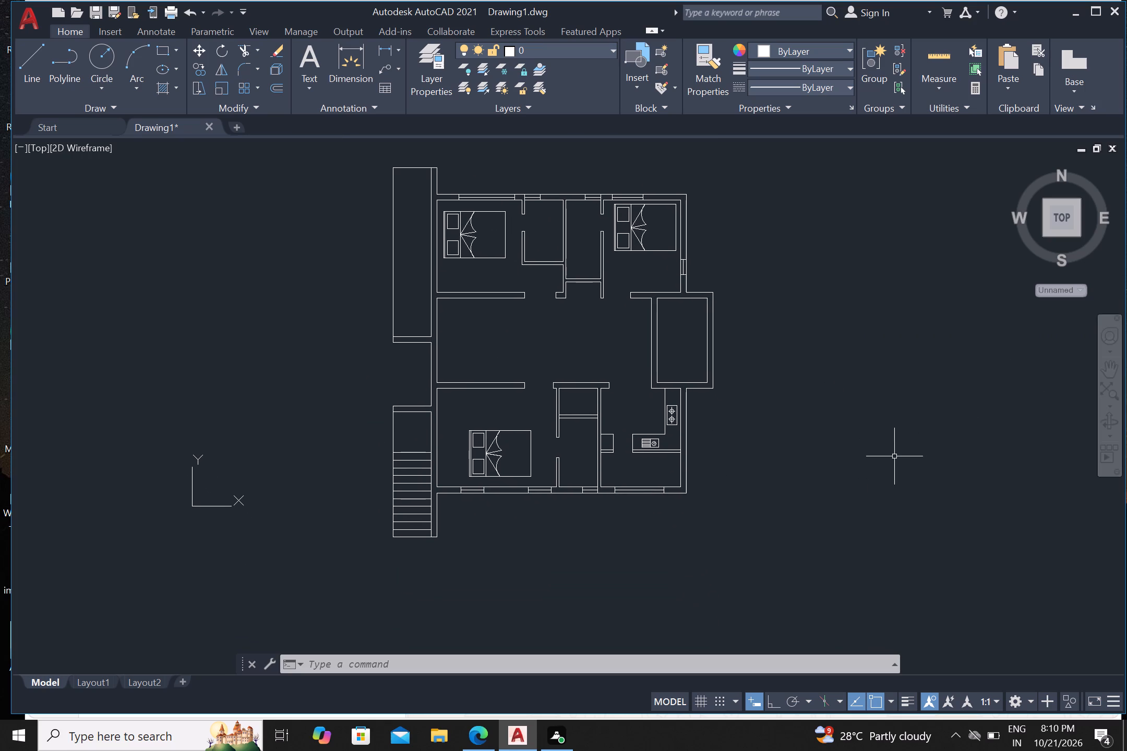
text(mt)
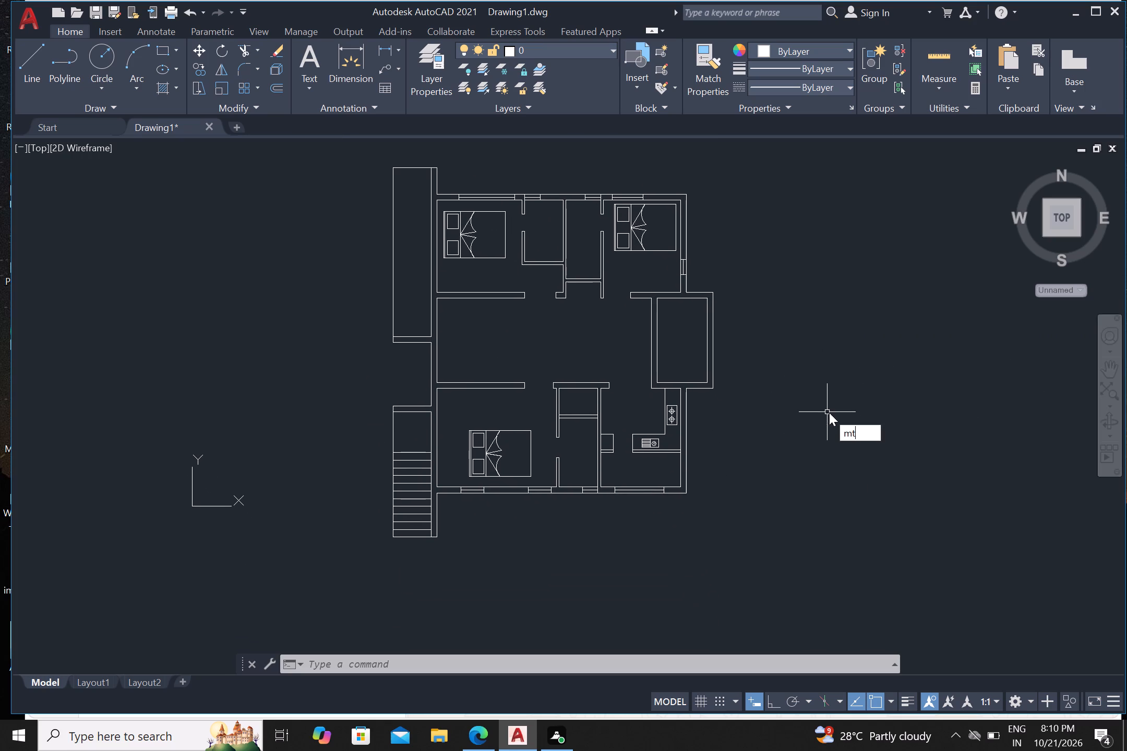
key(Return)
click(773, 284)
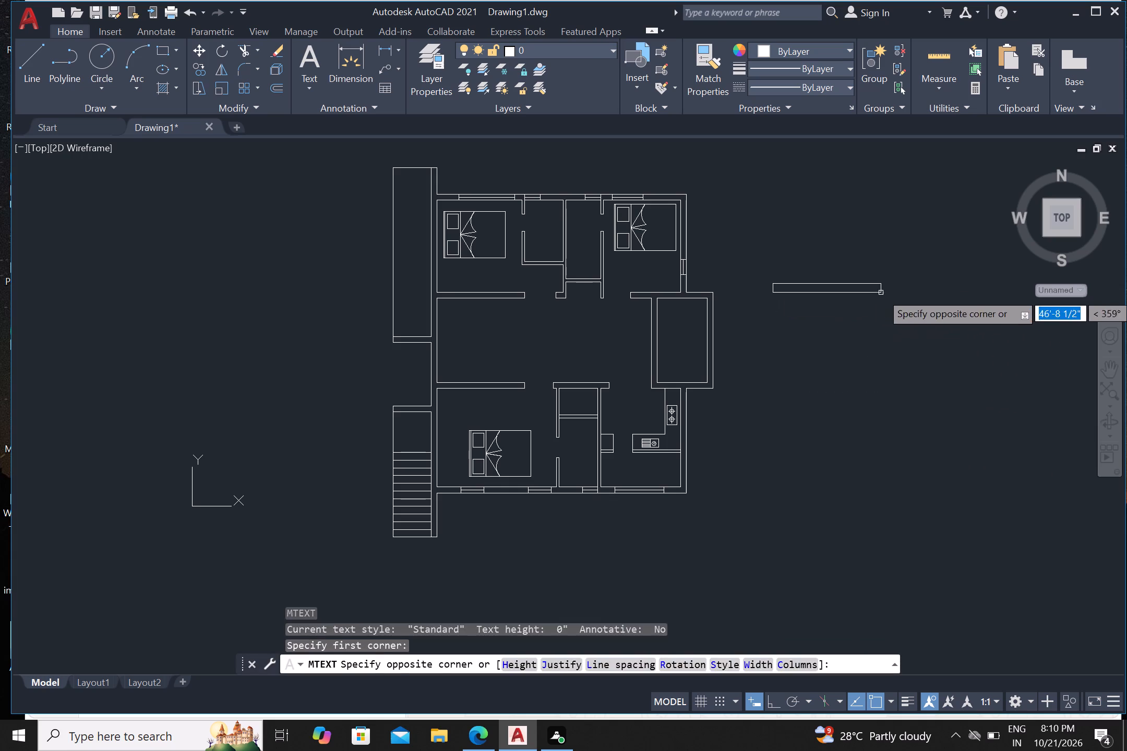
click(886, 299)
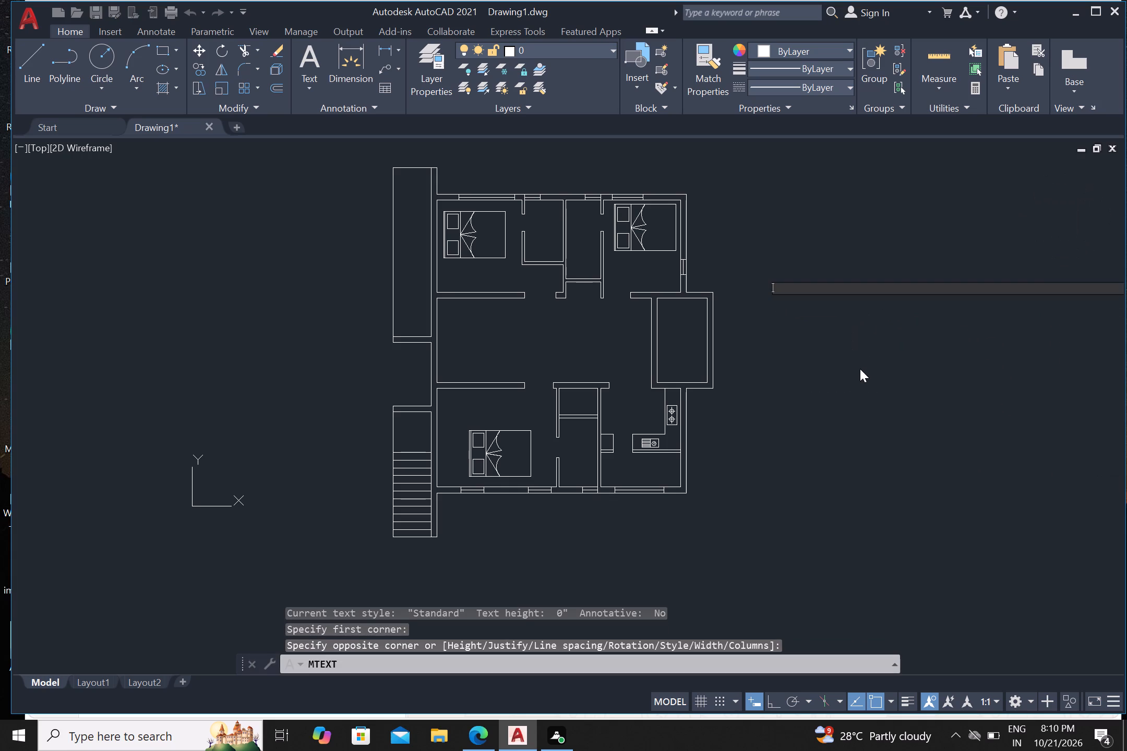
text(BED ROOM)
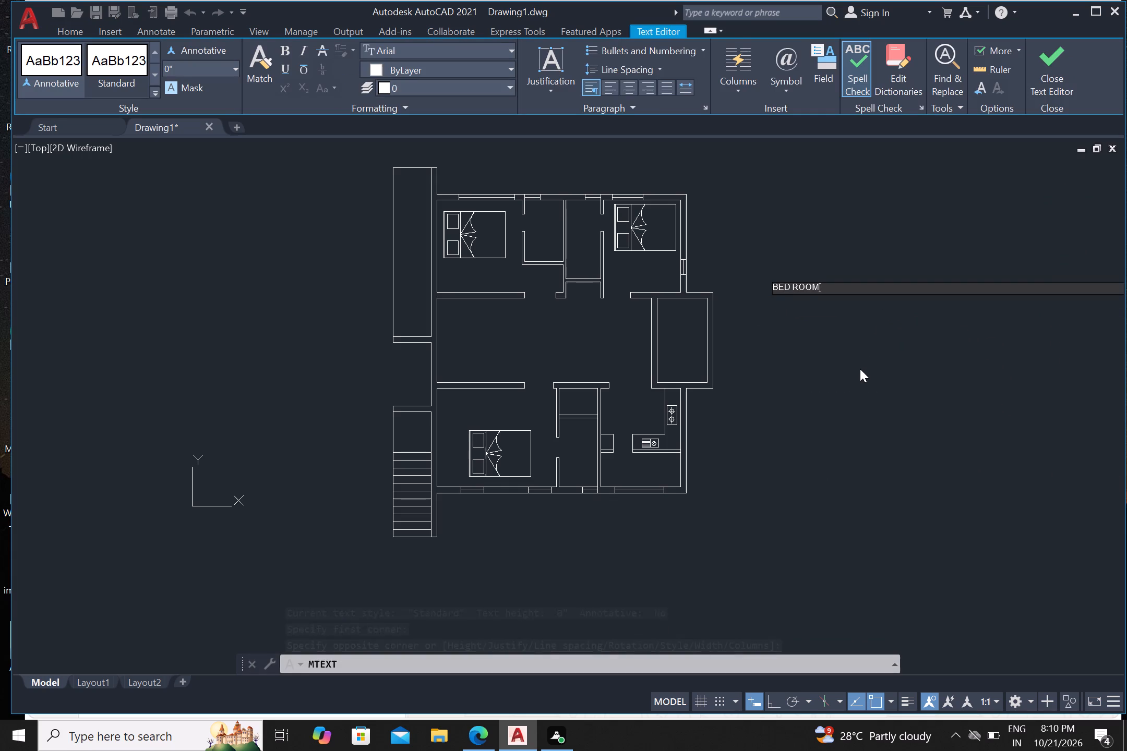
click(871, 378)
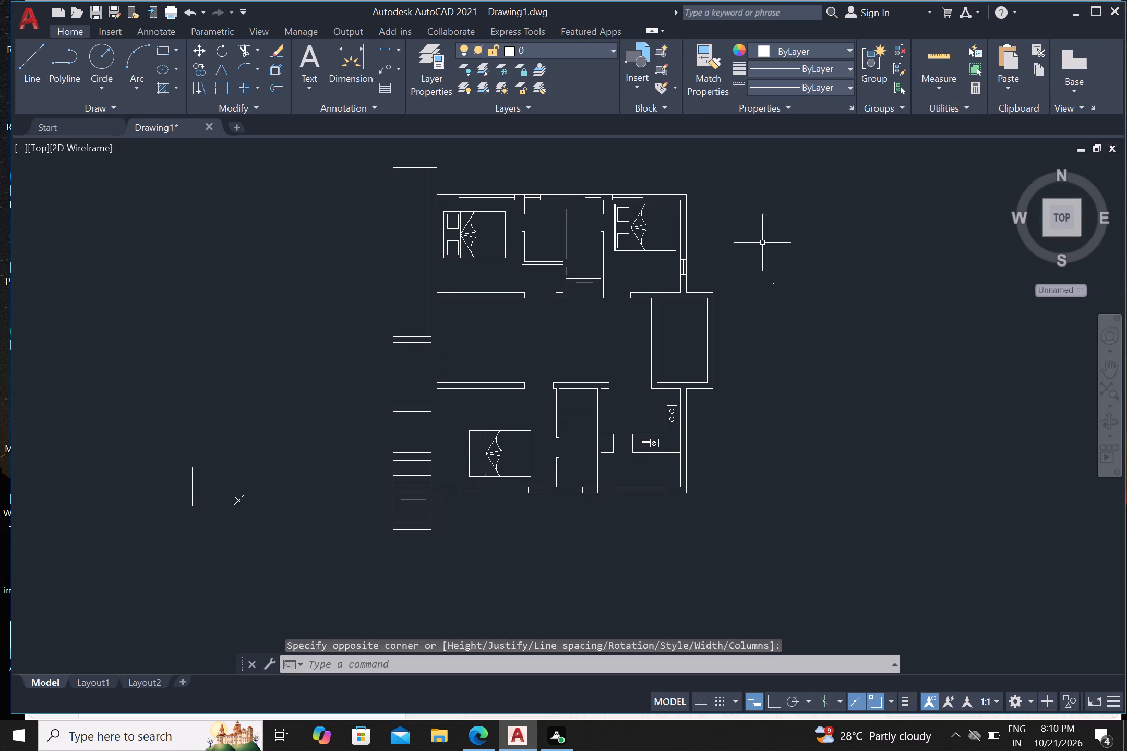
Set the BED ROOM label's text height to 9".
click(765, 276)
click(805, 292)
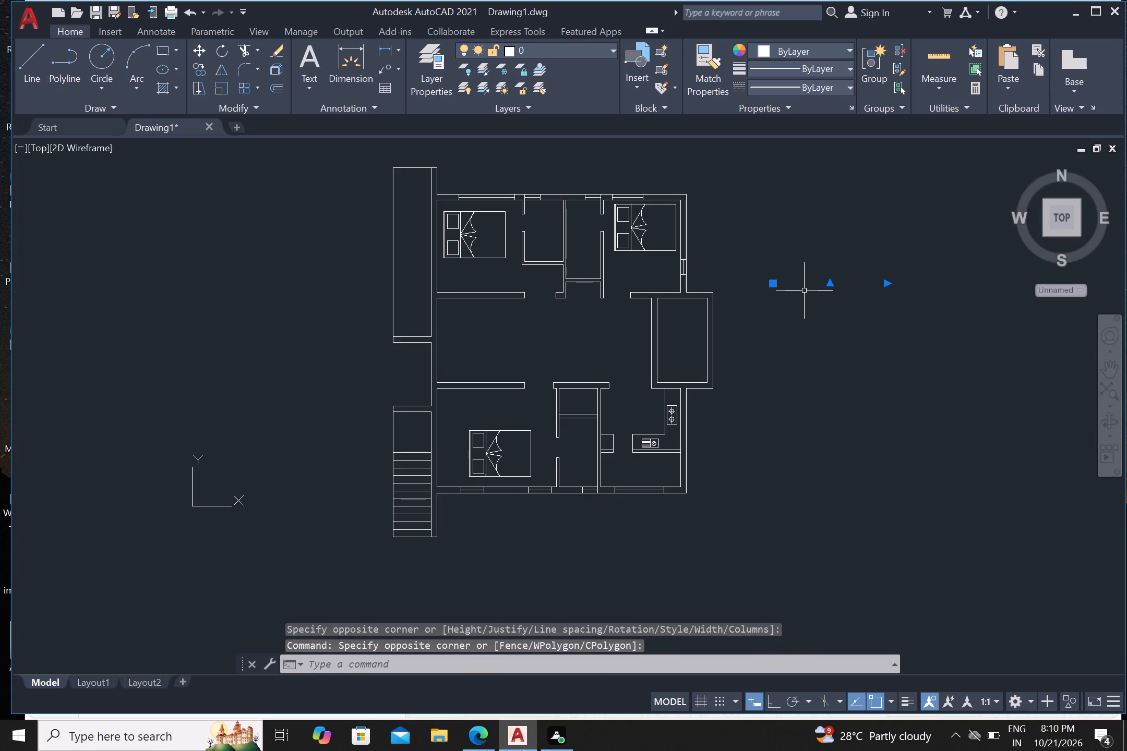
key(ctrl+1)
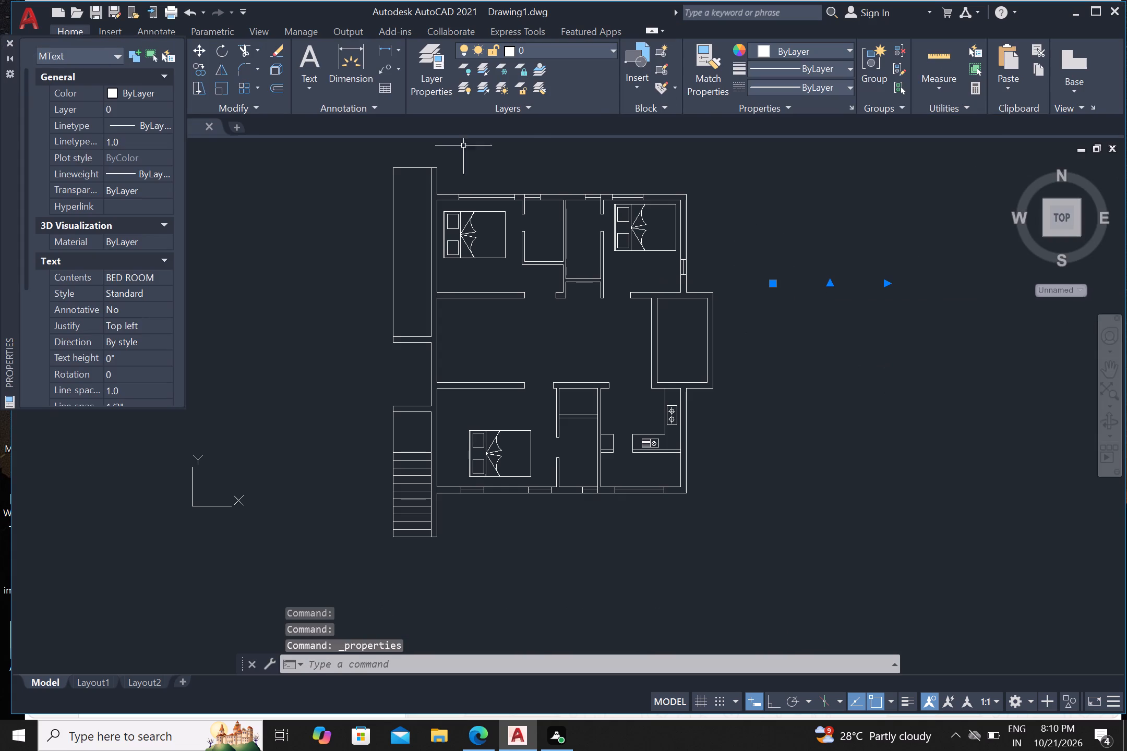
click(116, 359)
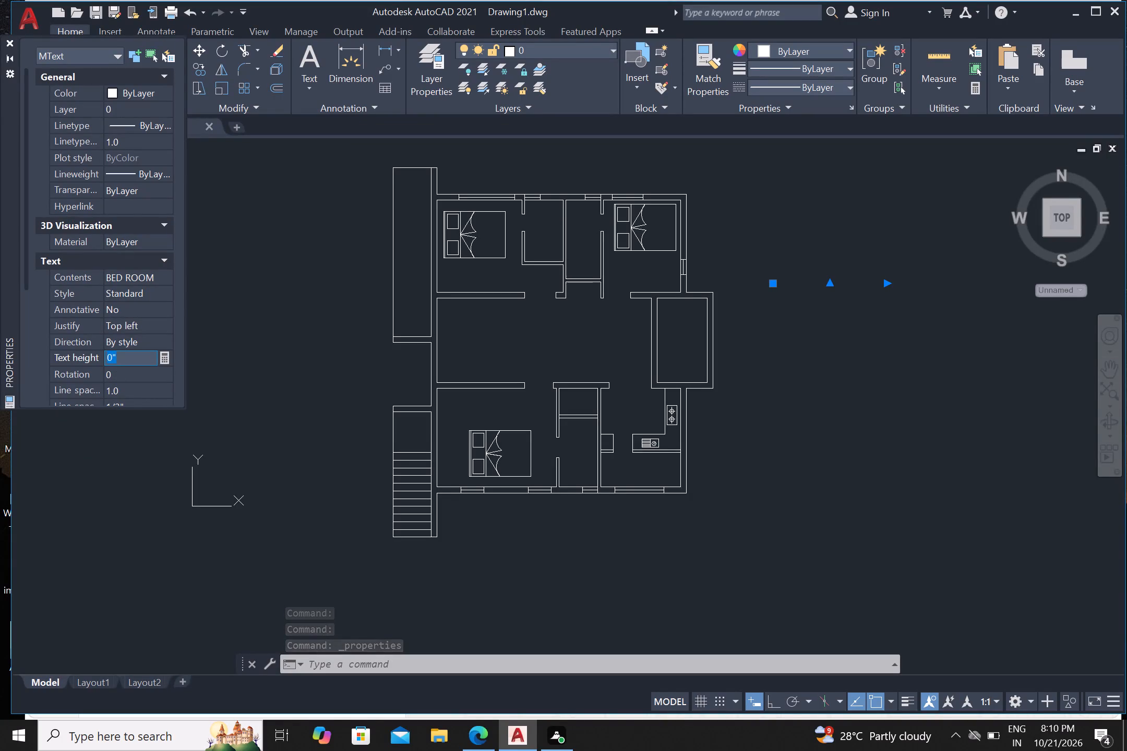
key(9)
key(shift+quotedbl)
key(Return)
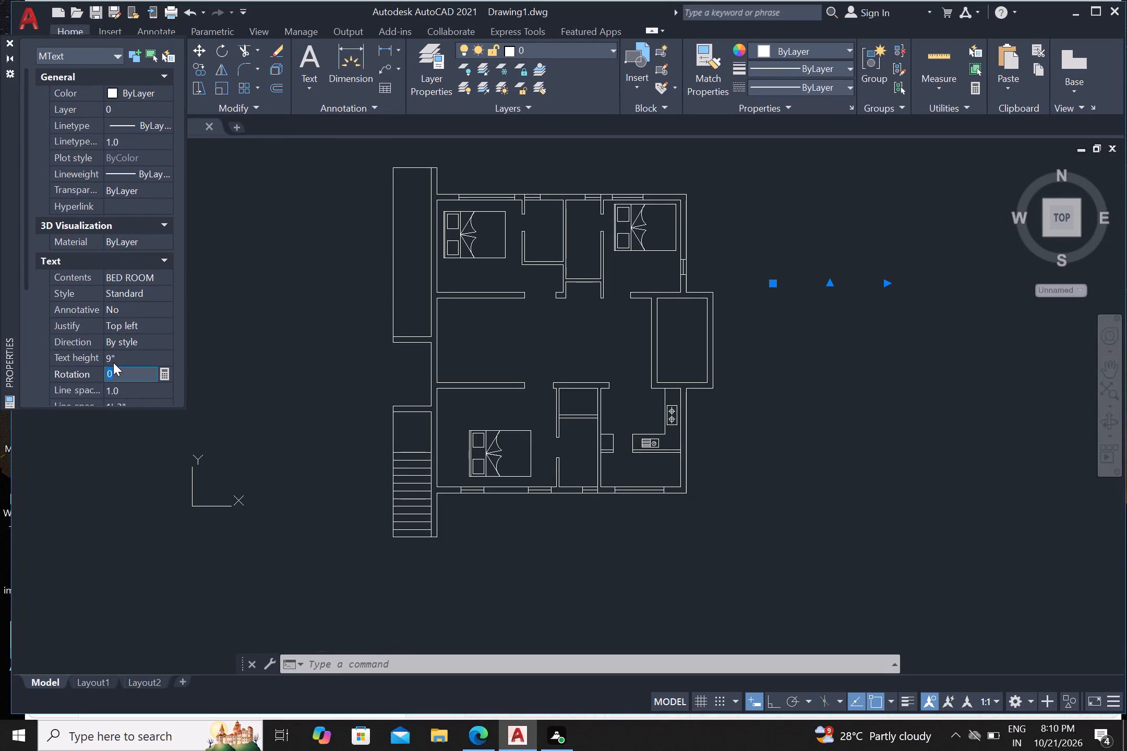
click(9, 46)
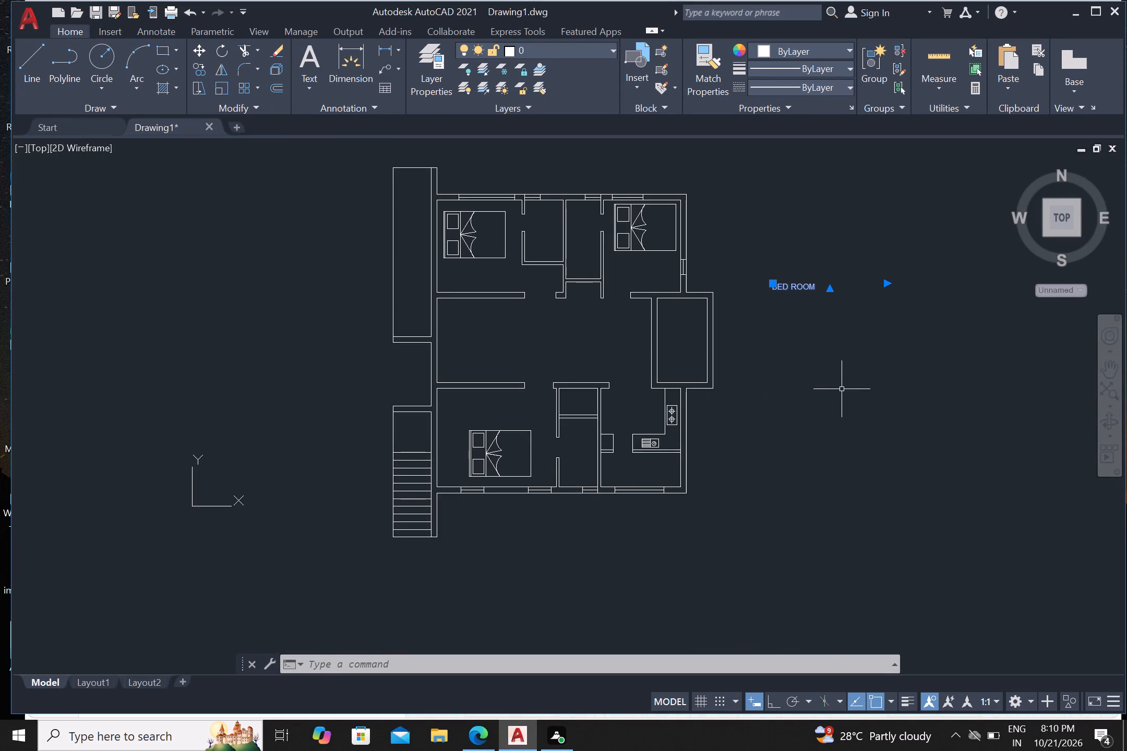
key(Escape)
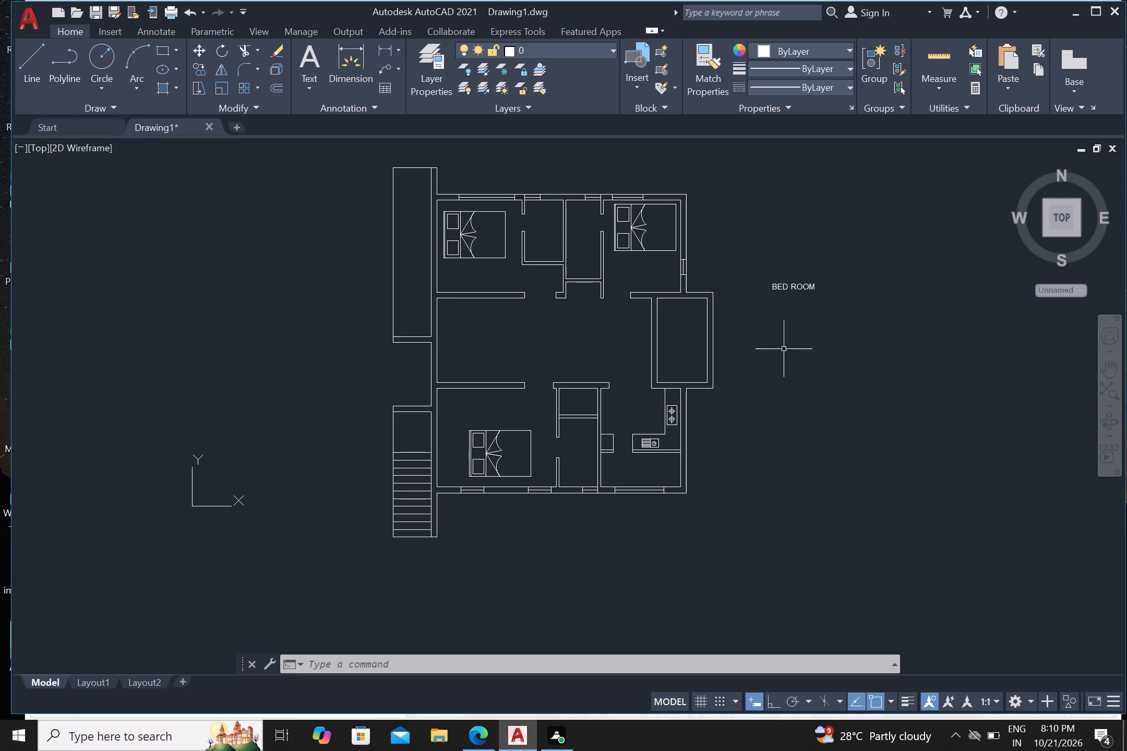
Copy the BED ROOM label into the four northern rooms, the west and east parts of the central hall, and the east room.
click(790, 291)
text(CO)
key(Return)
click(790, 290)
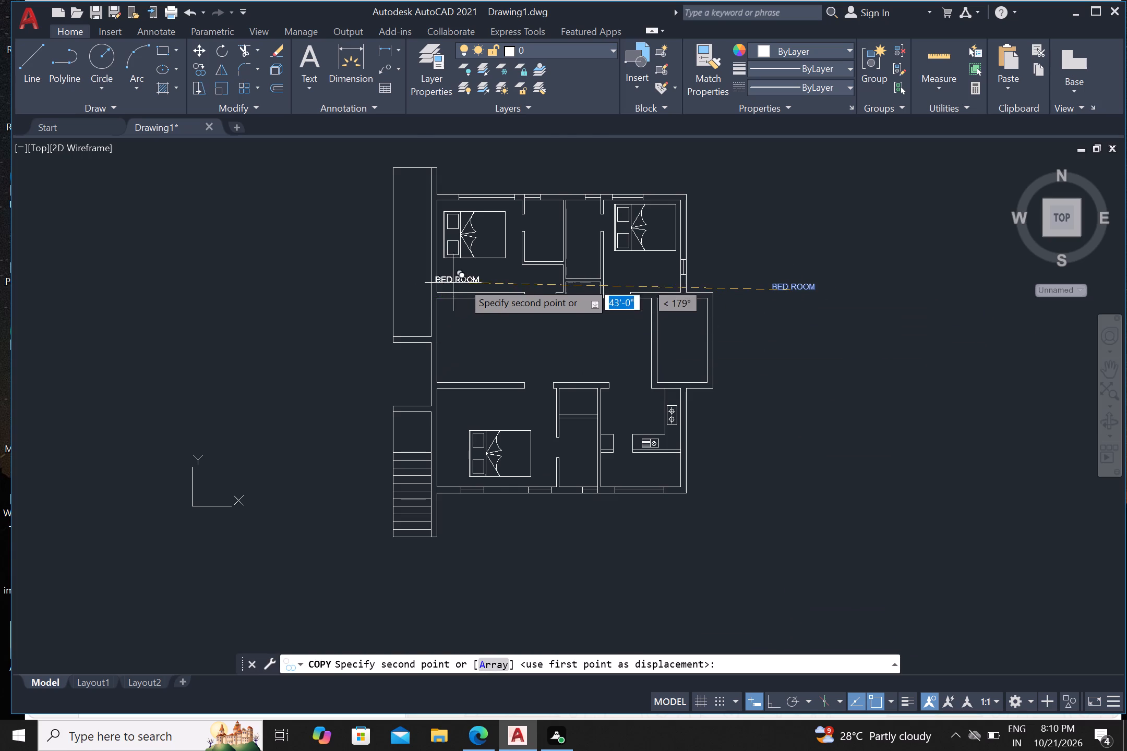
scroll(466, 281, up, 1)
click(469, 260)
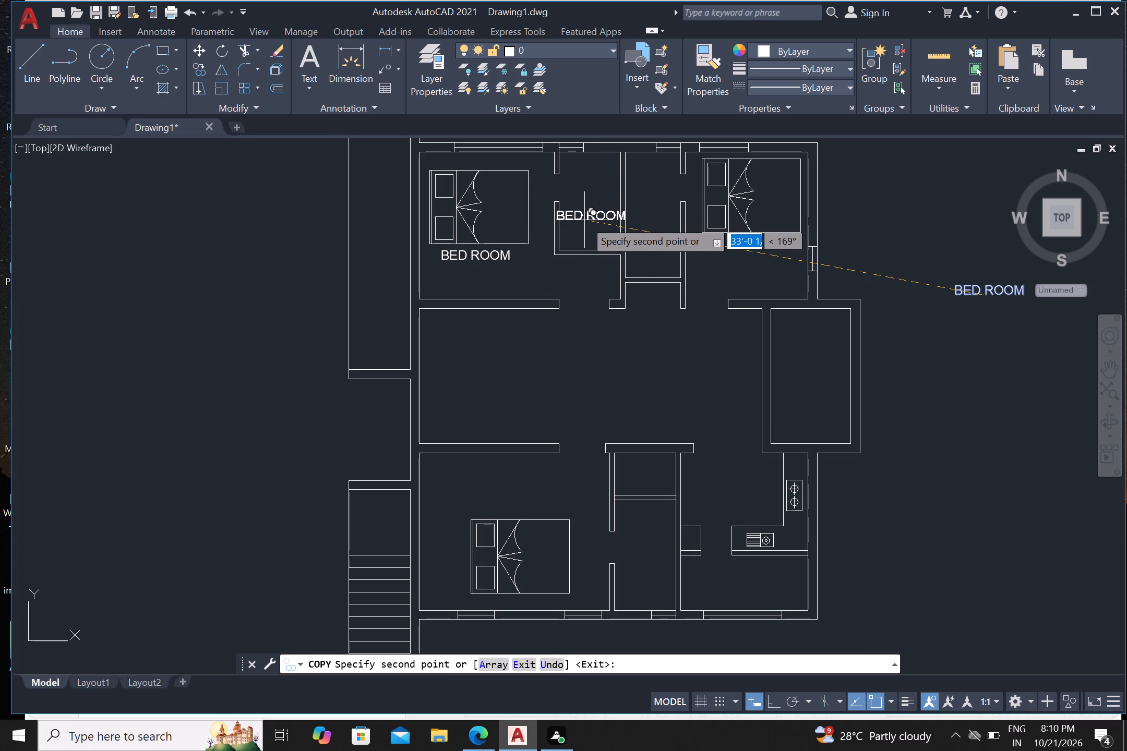
click(584, 220)
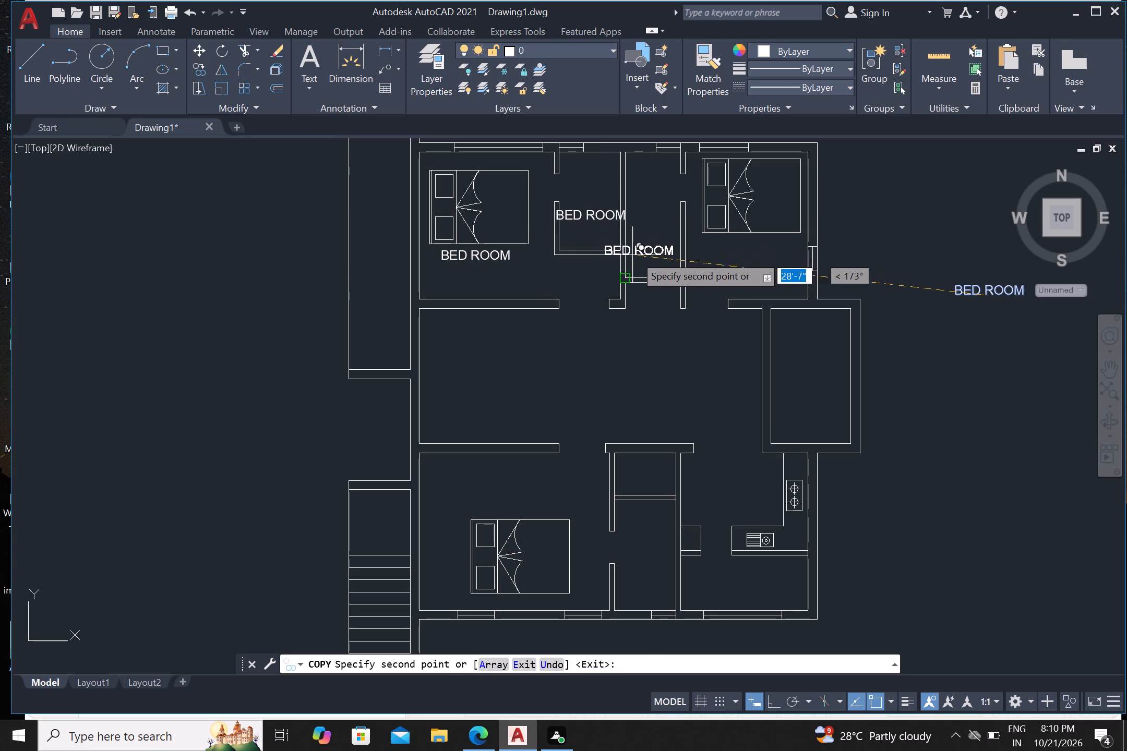
click(647, 255)
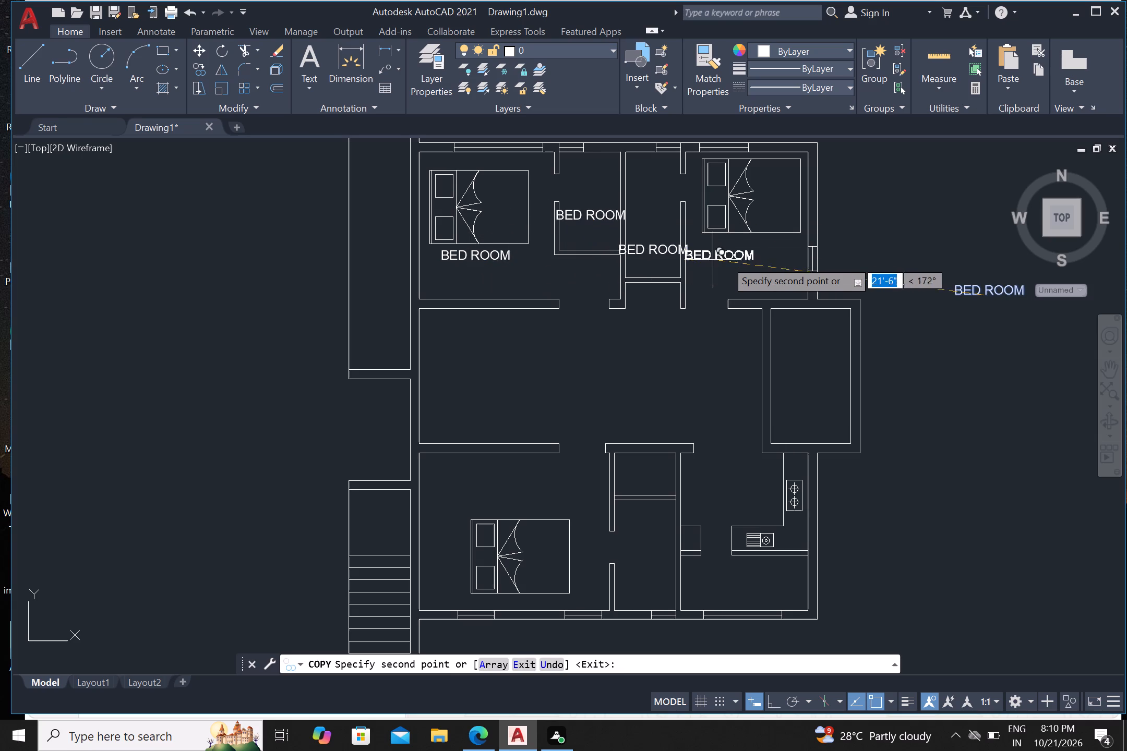
click(734, 259)
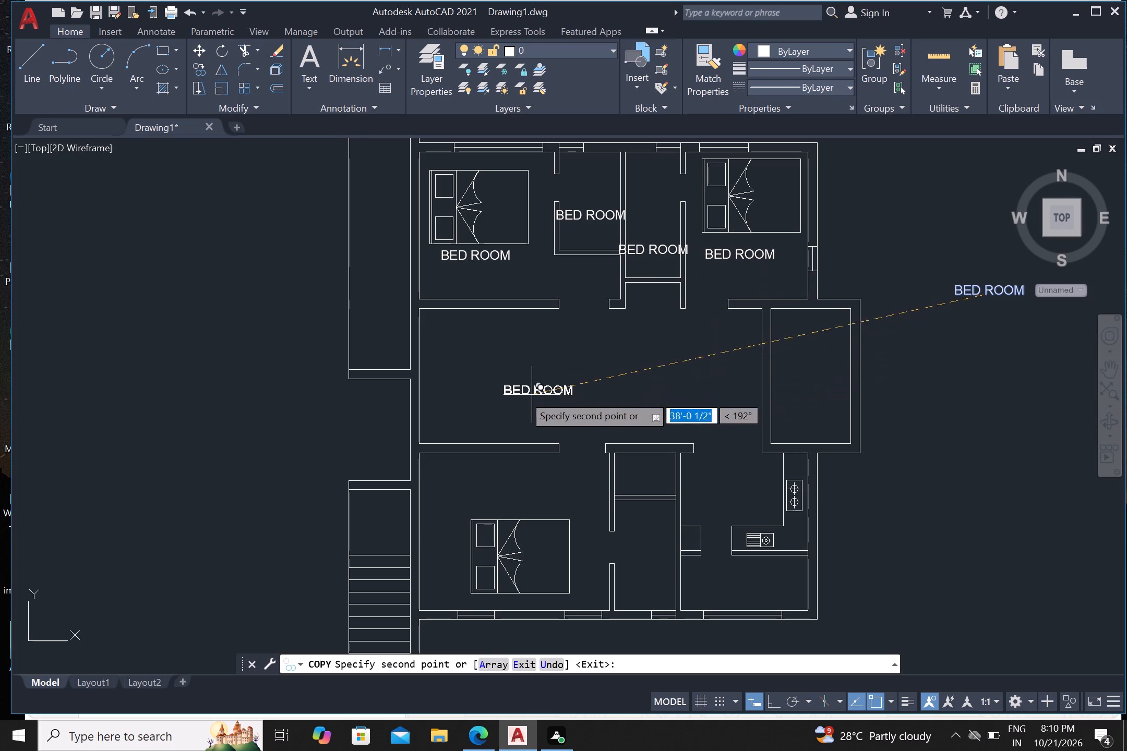
click(483, 370)
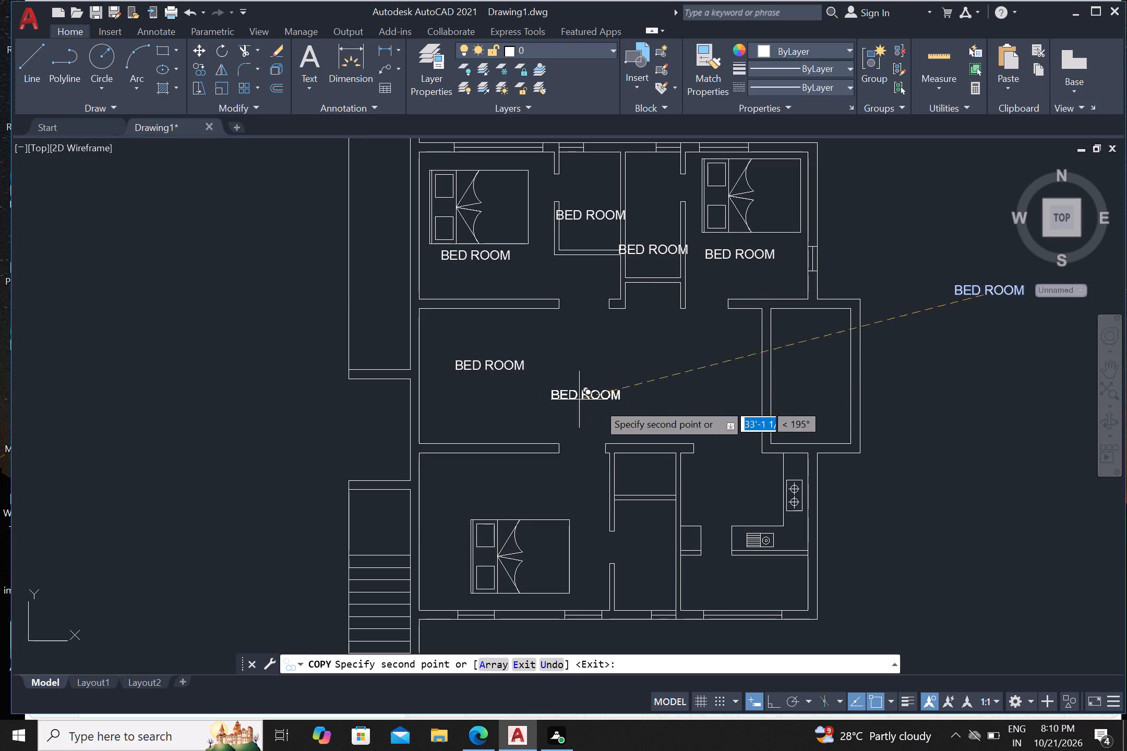
click(688, 379)
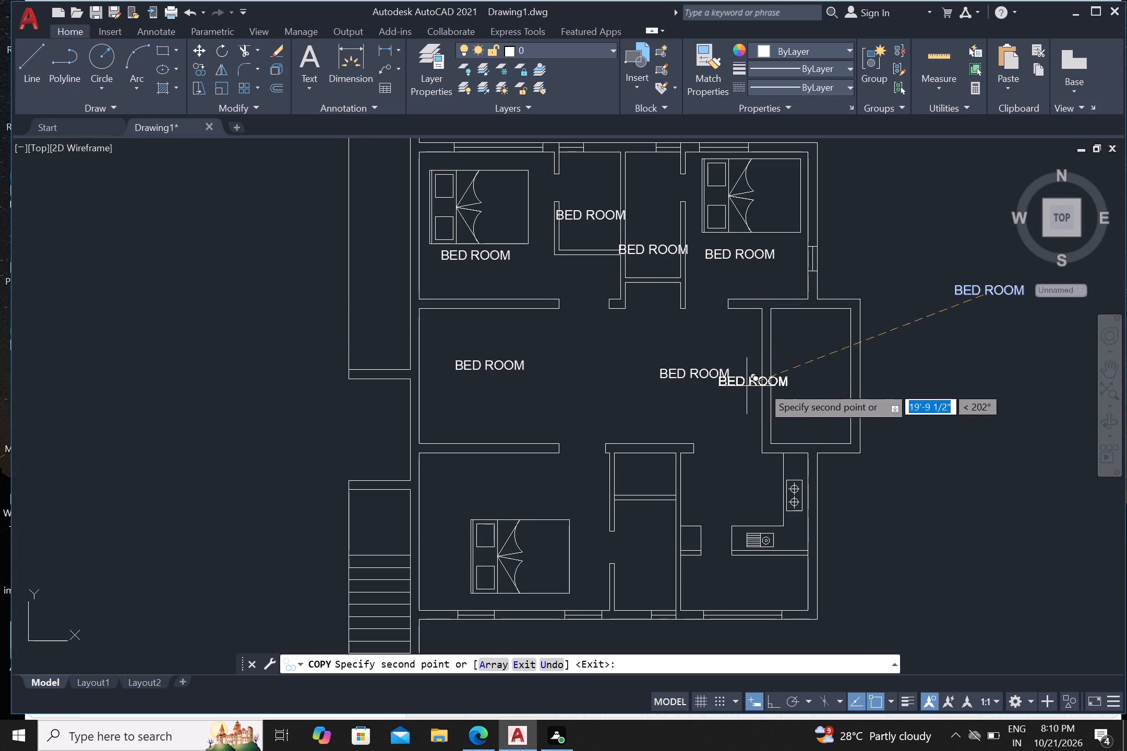
click(808, 378)
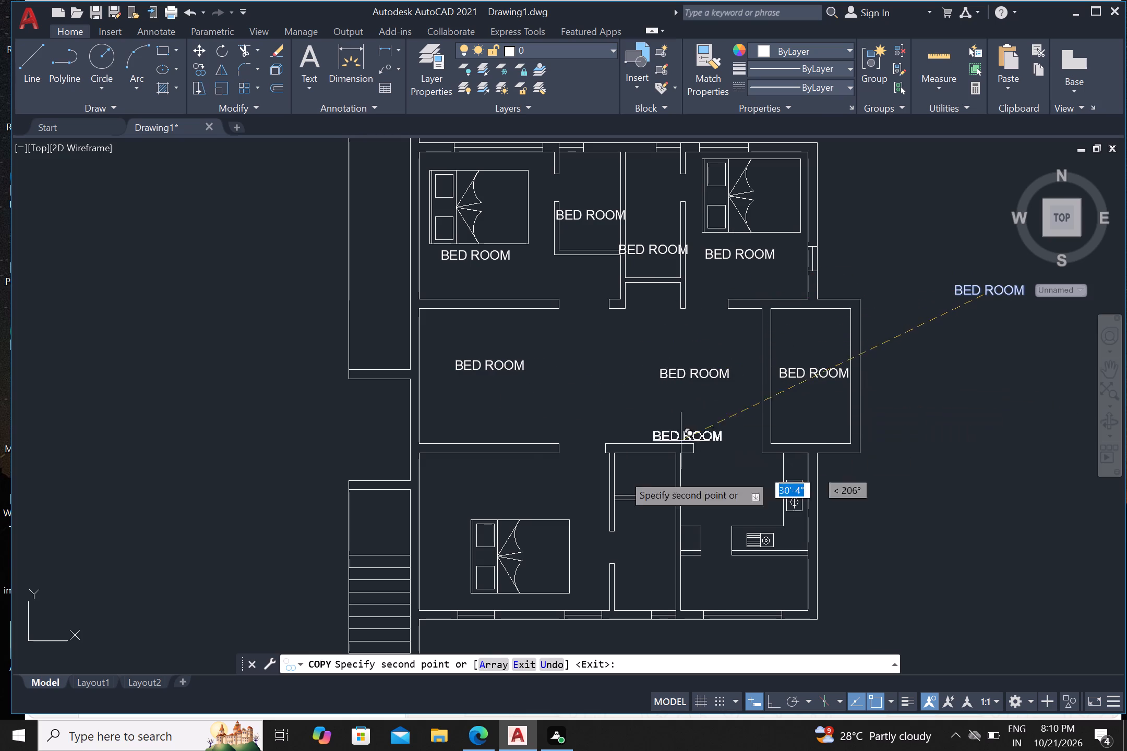
Place more BED ROOM copies in the southwest bedroom, two small southern rooms, kitchen, space south of it, staircase and northwest strip.
click(505, 486)
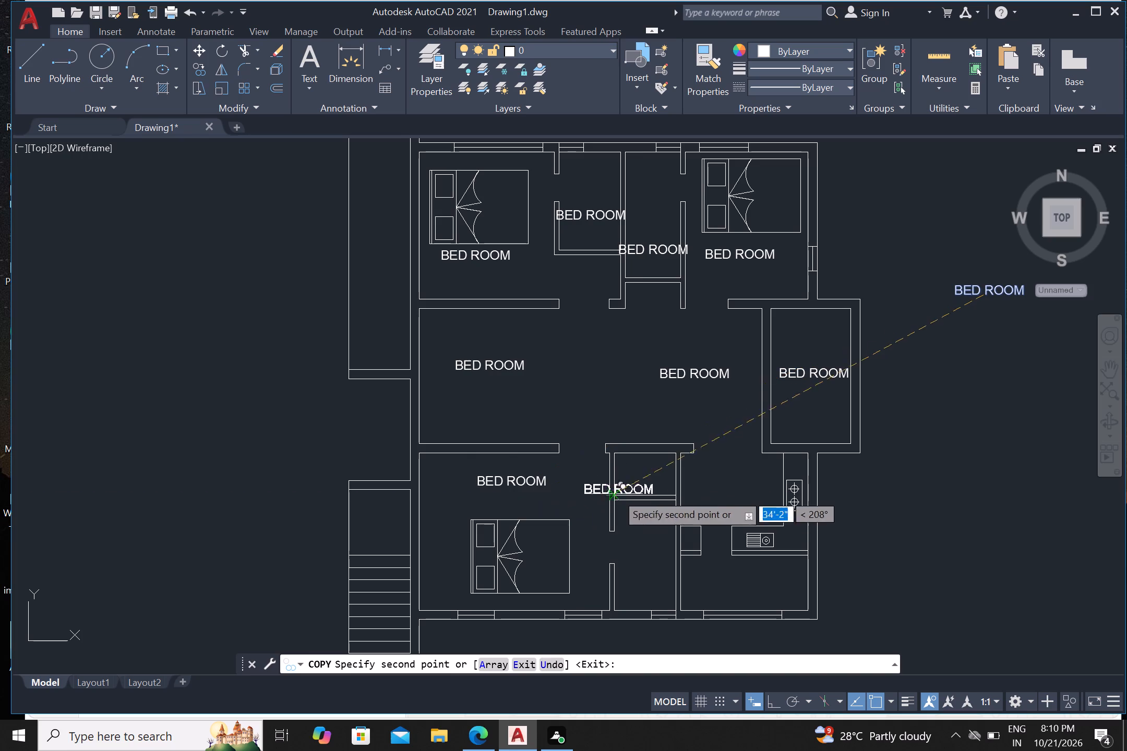
click(645, 478)
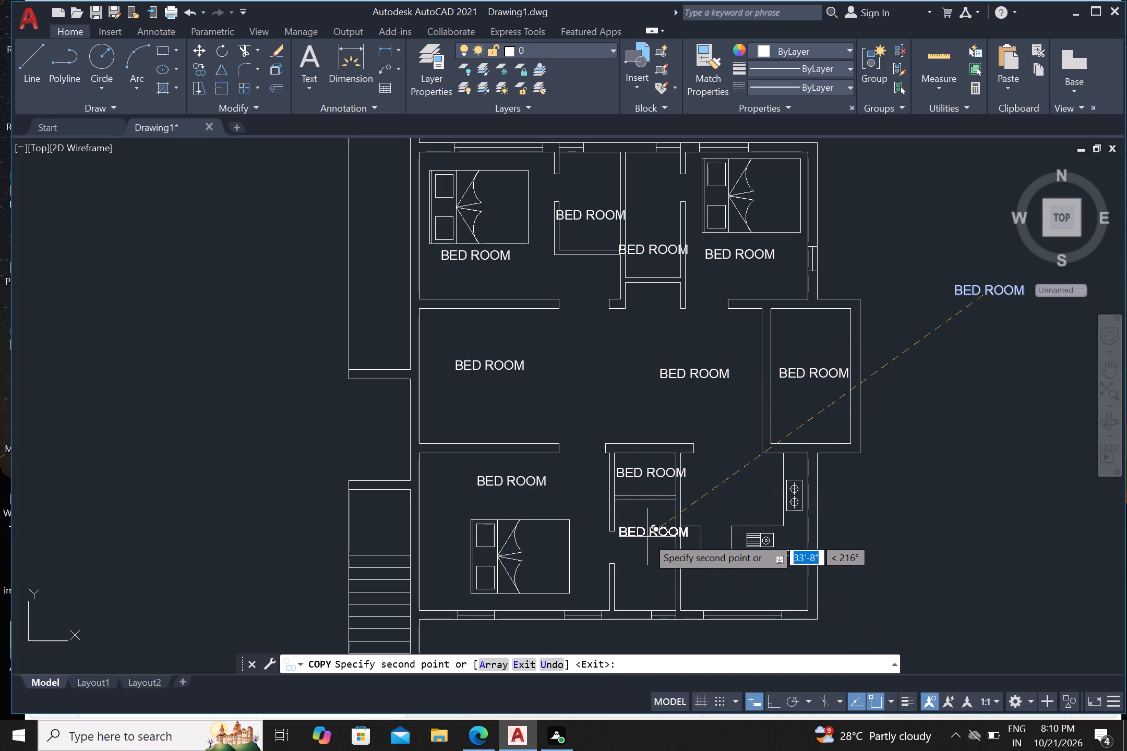
click(647, 536)
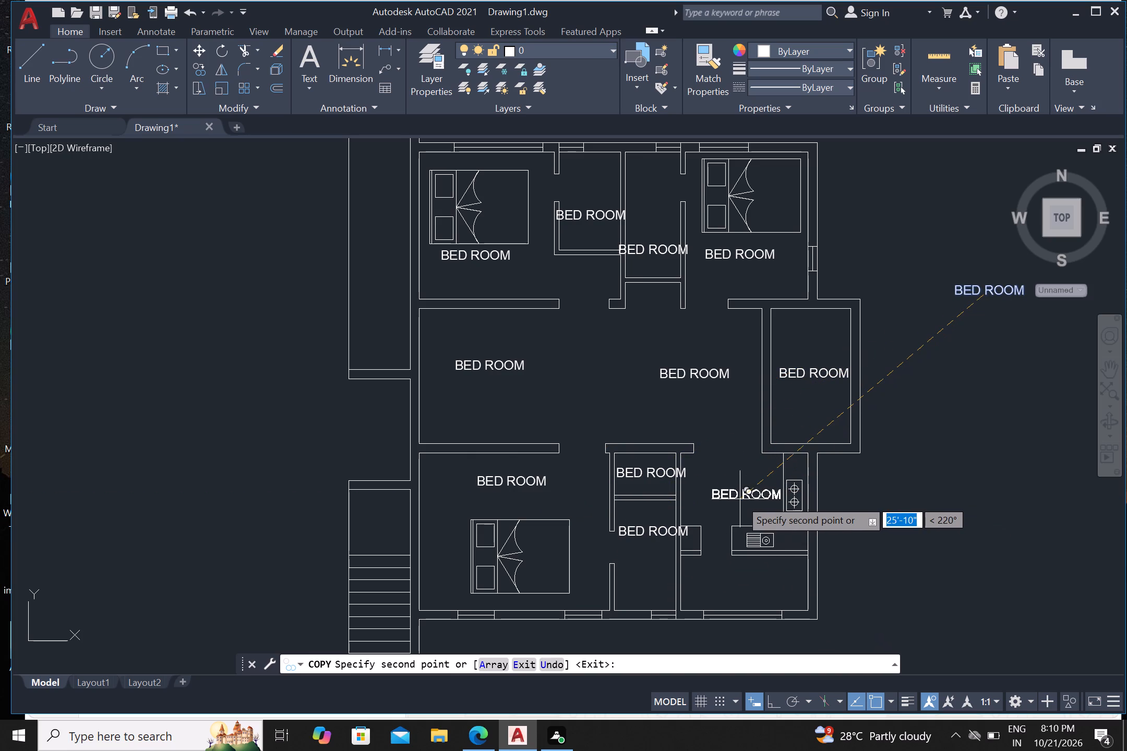
click(740, 499)
click(750, 595)
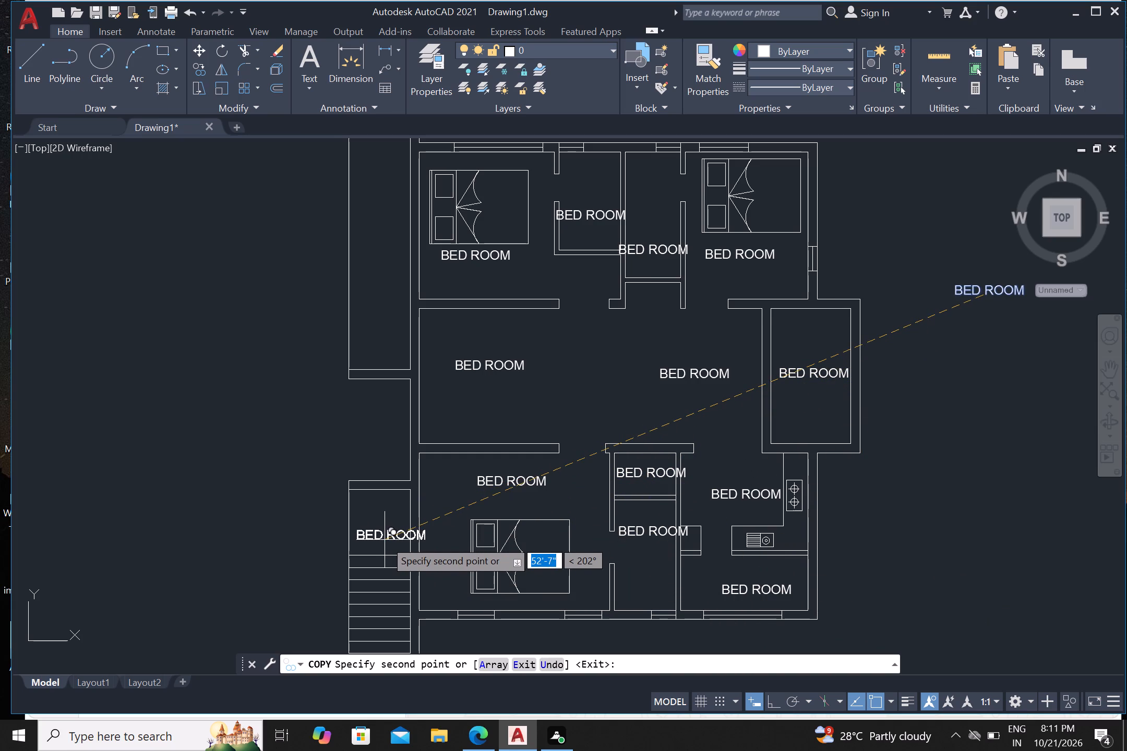
click(385, 540)
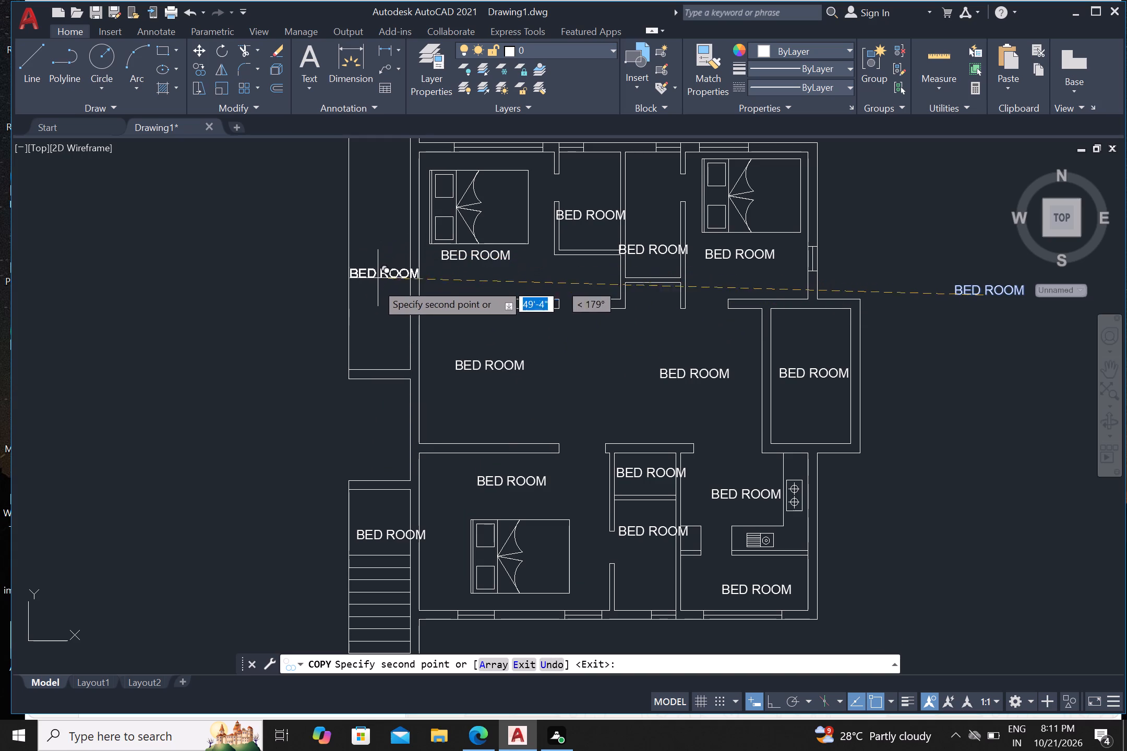
click(375, 285)
key(Escape)
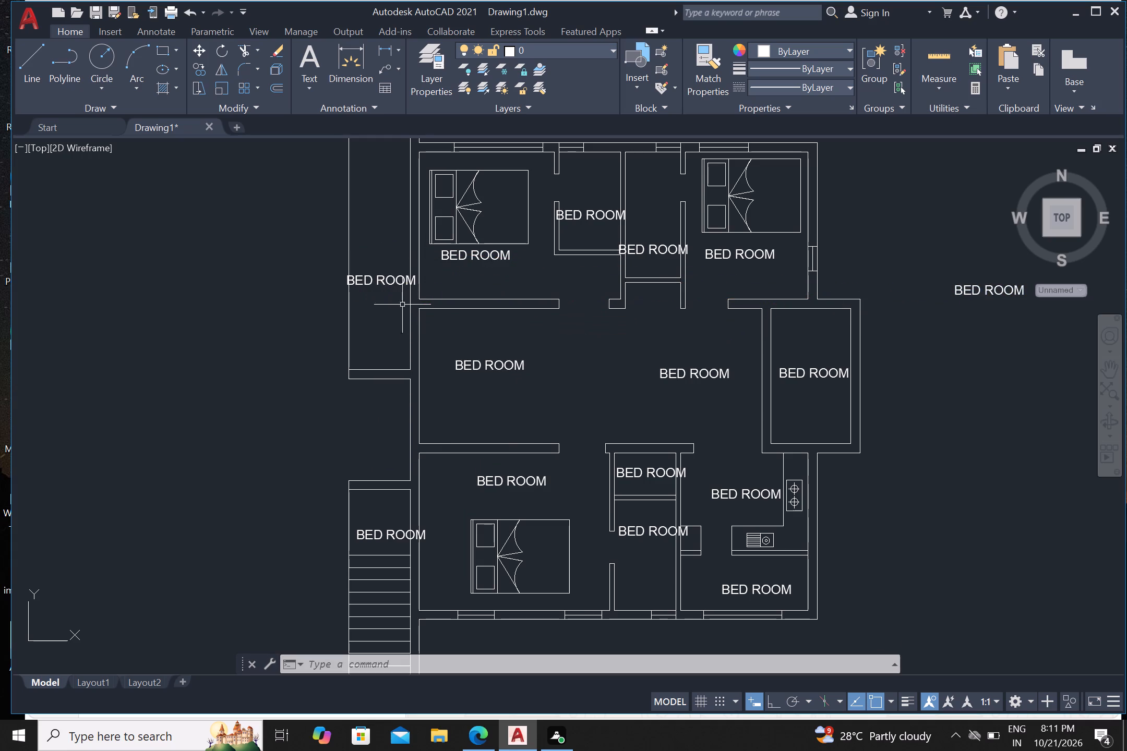
Add a second line reading 11'0"x12'0" to the BED ROOM label in the northwest bedroom.
scroll(421, 313, down, 1)
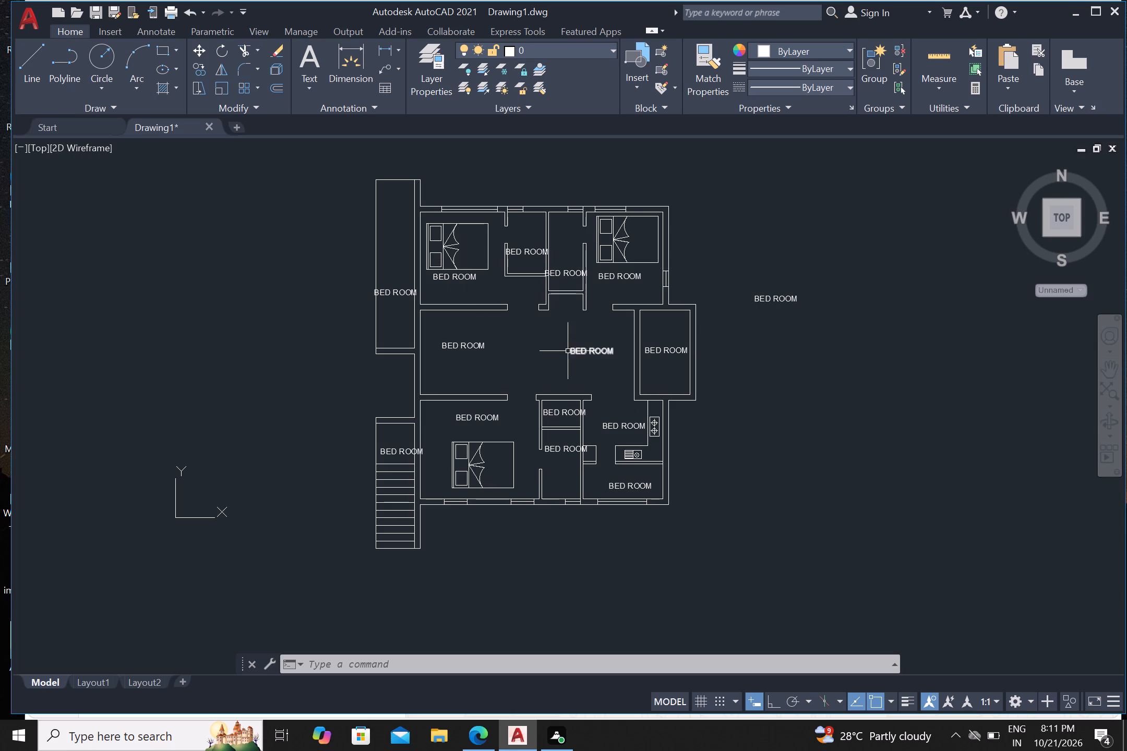
click(462, 278)
right_click(462, 278)
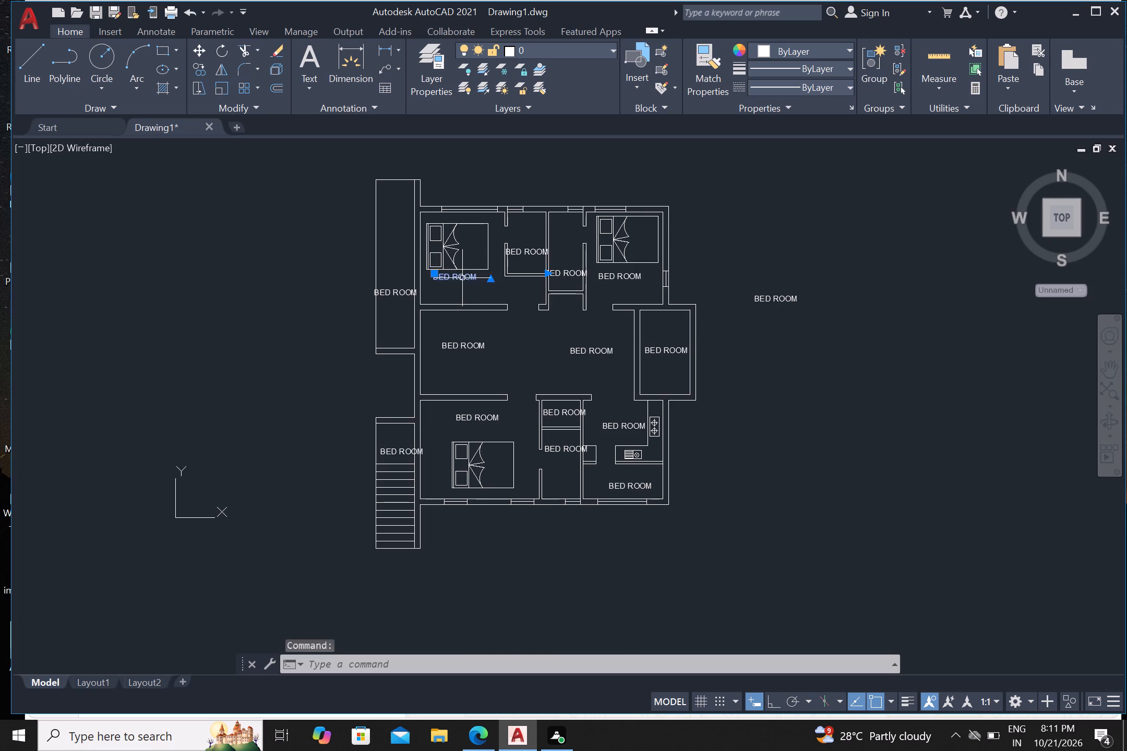
click(508, 322)
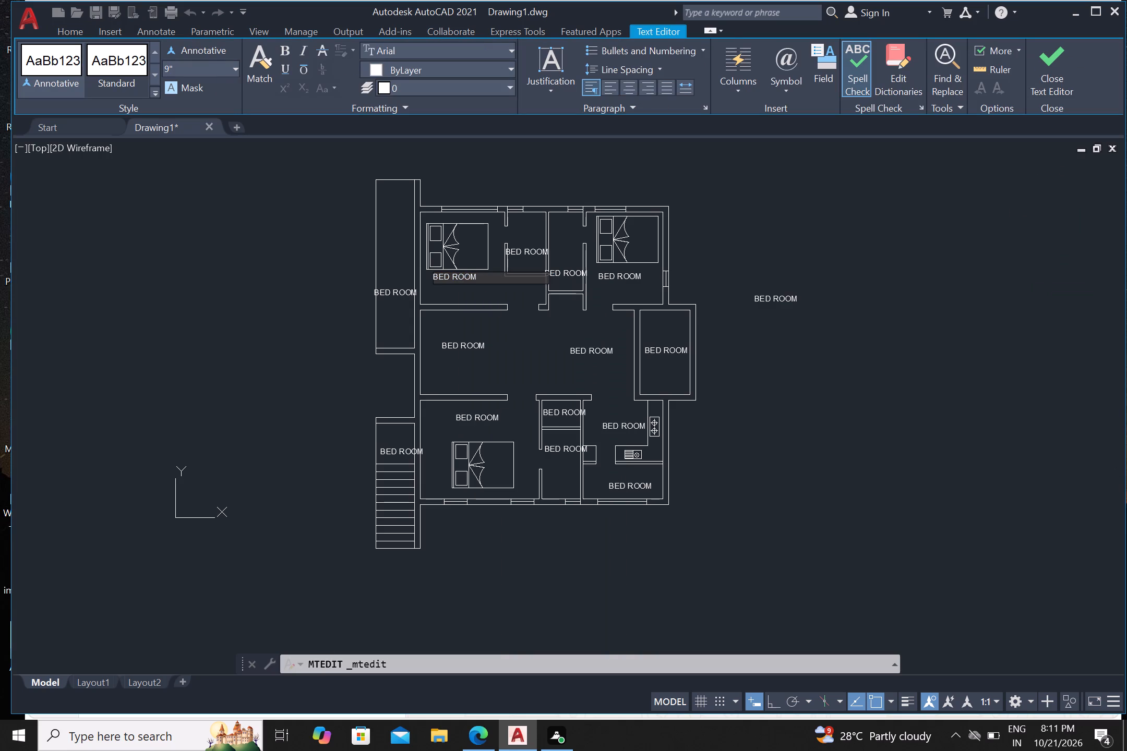
click(477, 274)
key(Return)
text(11)
text('0)
key(shift+quotedbl)
key(x)
text(12'0")
click(784, 406)
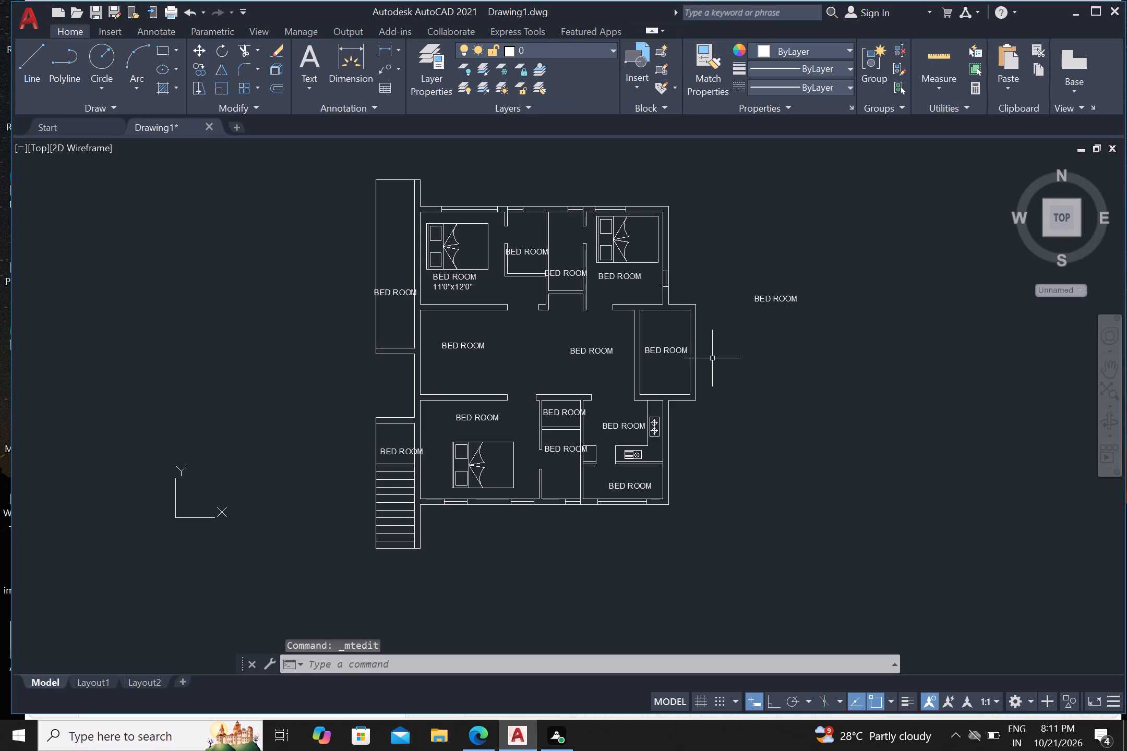
Replace the BED ROOM text in the small room just east of the northwest bedroom with TOILET in capitals, indented by two spaces.
click(531, 252)
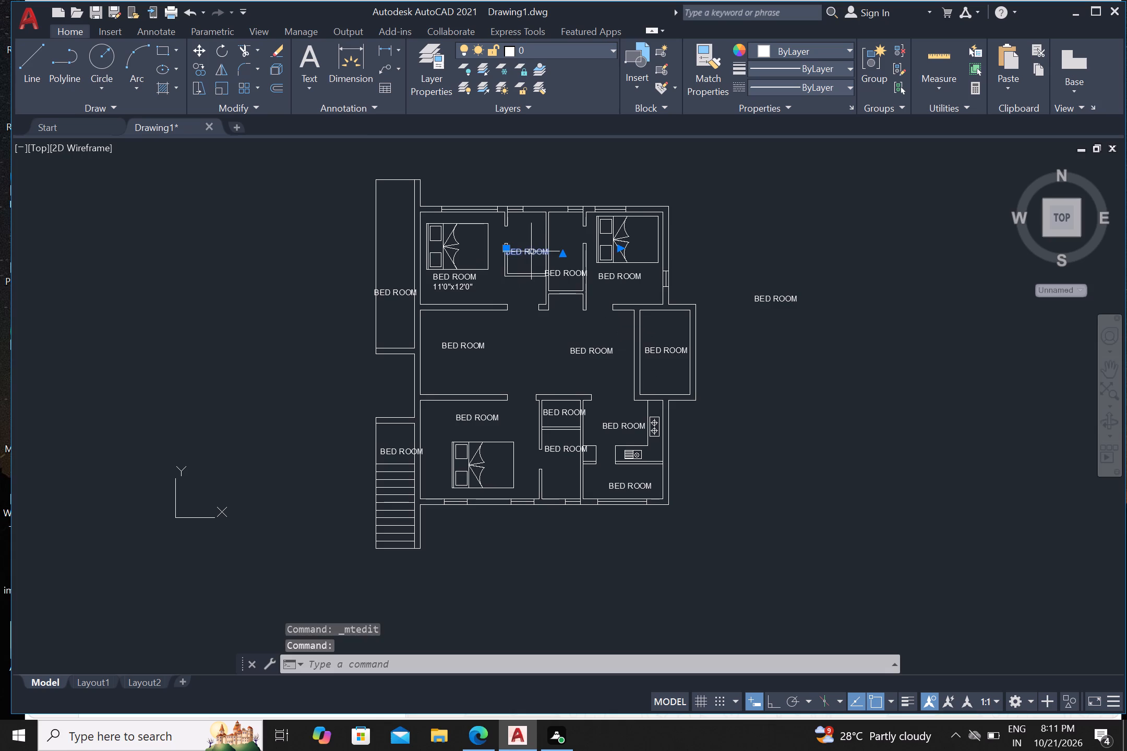
right_click(531, 251)
click(575, 294)
click(548, 253)
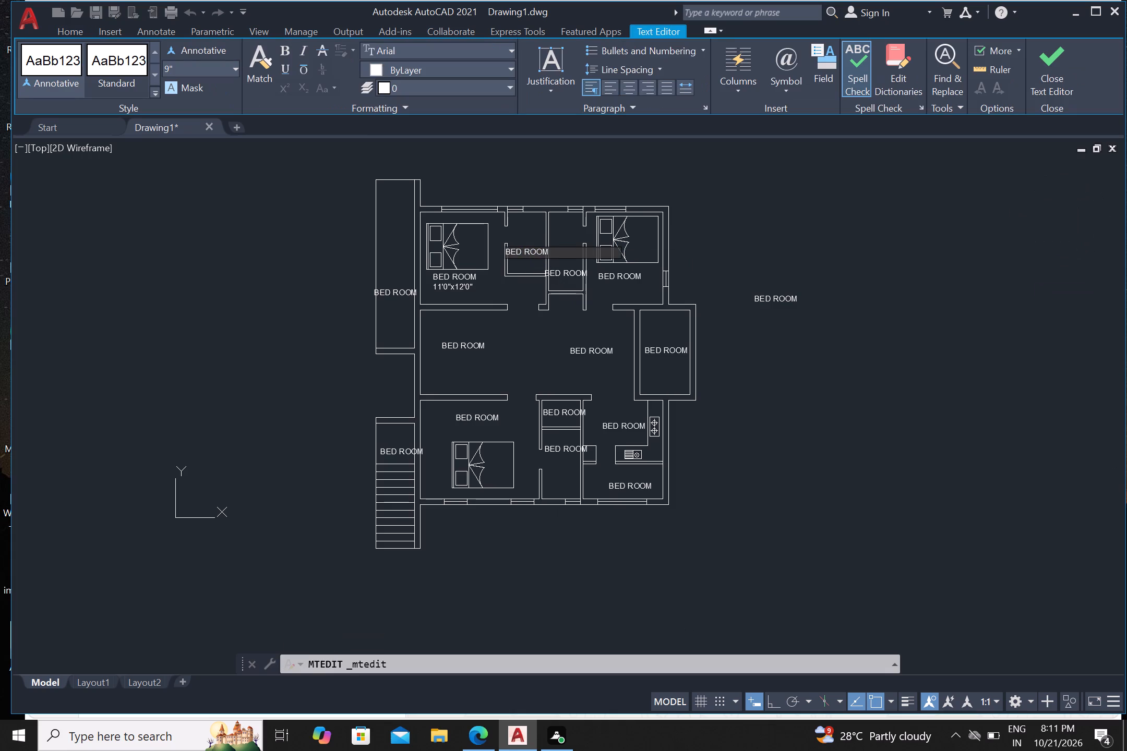
key(BackSpace)
key(BackSpace)
key(BackSpace)
key(BackSpace)
key(BackSpace)
key(BackSpace)
key(BackSpace)
key(BackSpace)
key(space)
key(space)
key(space)
key(BackSpace)
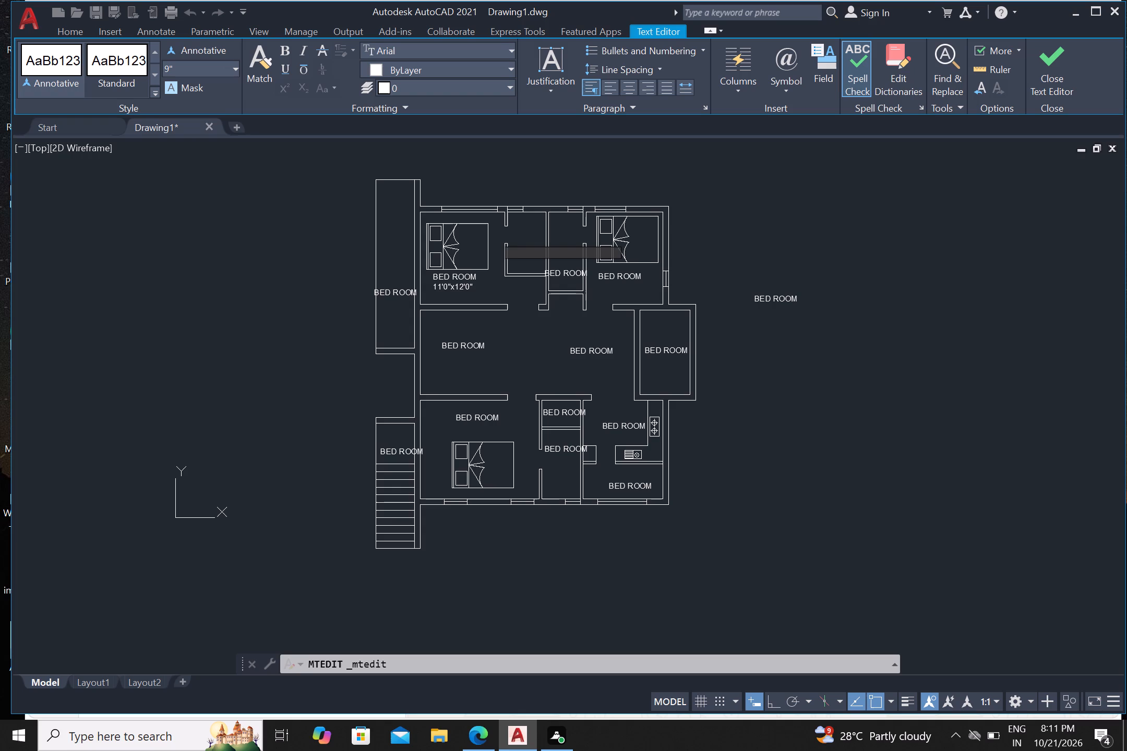
text(toilet)
key(BackSpace)
key(BackSpace)
key(BackSpace)
key(BackSpace)
key(BackSpace)
key(BackSpace)
text(TOILET)
Add an indented second line reading 5'0"X8'0' beneath TOILET and finish editing that label.
key(Return)
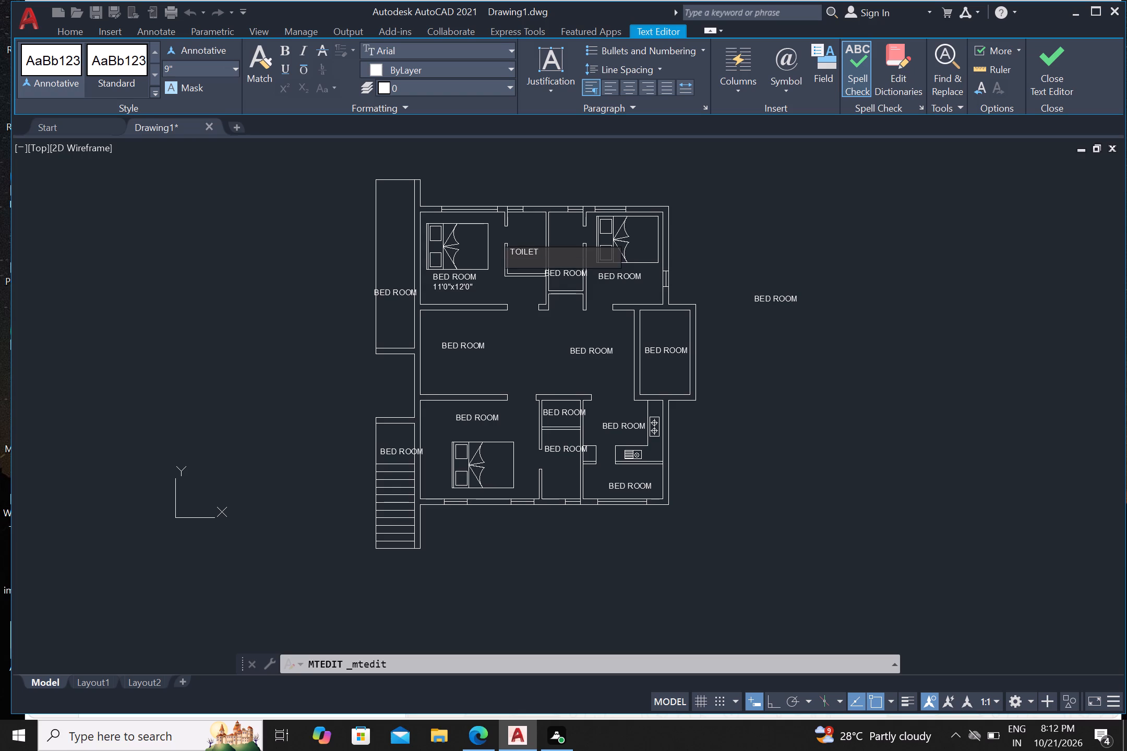
key(space)
text(5)
text('0")
key(x)
text(8'0')
click(821, 370)
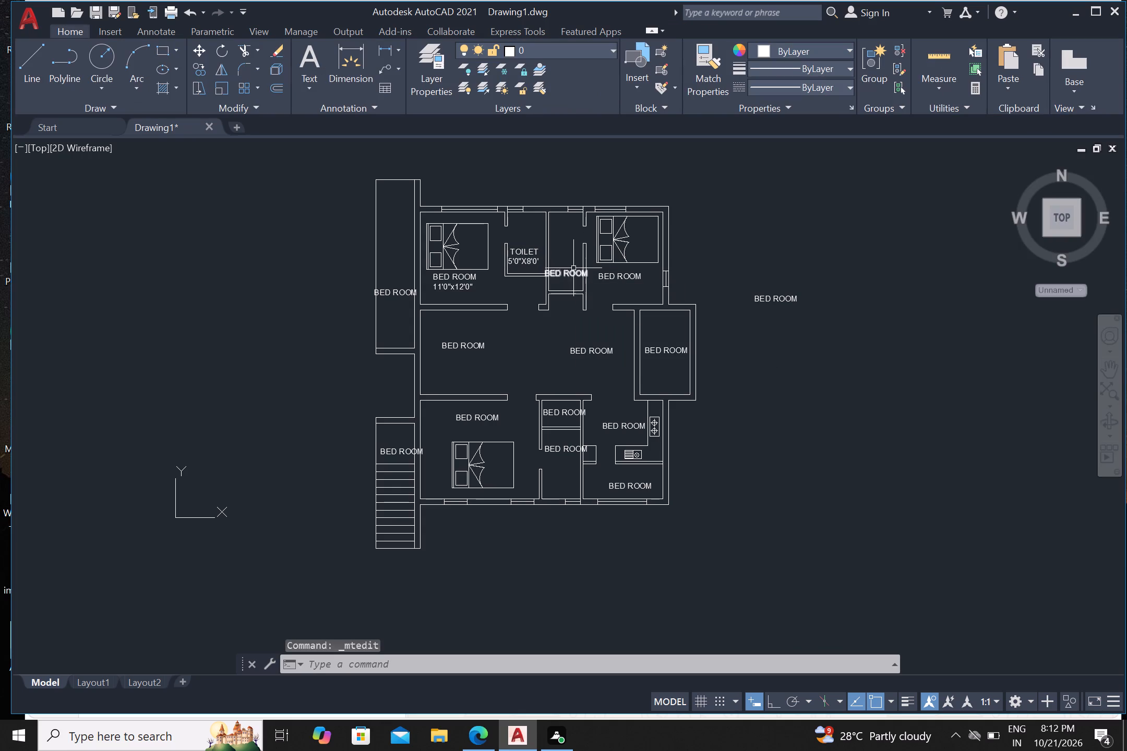
Replace the BED ROOM text in the narrow room just west of the northeast bedroom with TOILET, indented by two spaces.
click(571, 272)
right_click(571, 273)
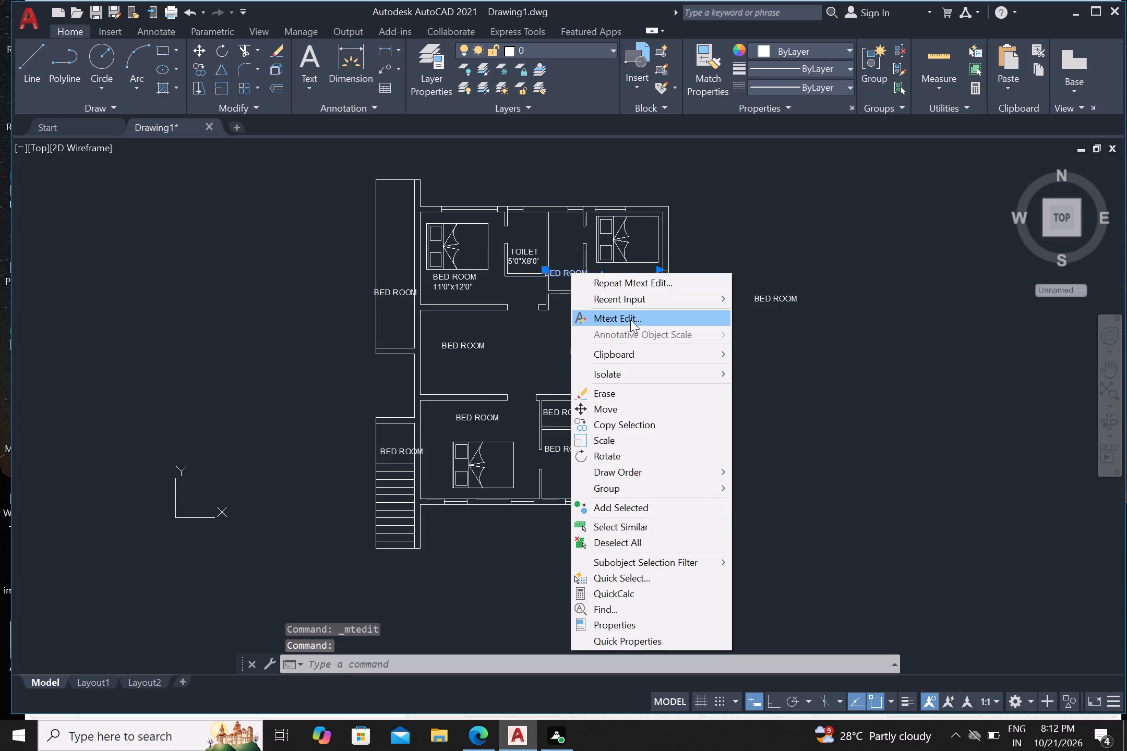
click(630, 320)
click(592, 273)
key(BackSpace)
key(BackSpace)
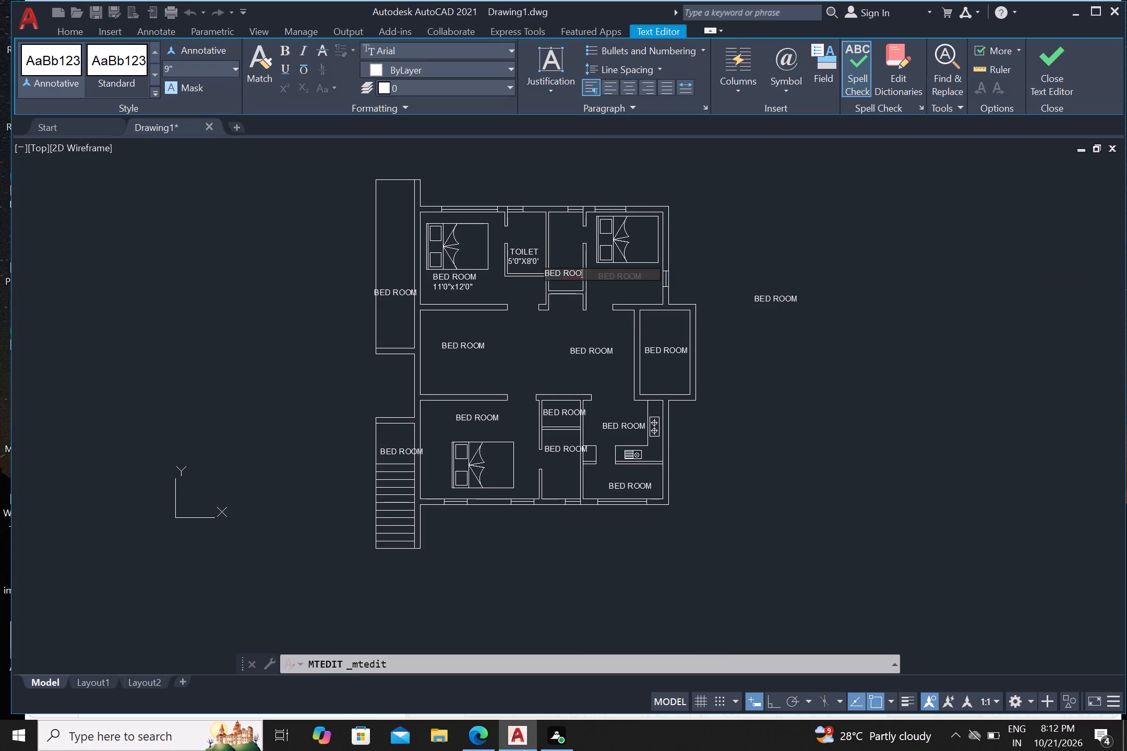
key(BackSpace)
key(BackSpace)
key(BackSpace)
key(BackSpace)
key(BackSpace)
key(BackSpace)
key(space)
key(space)
text(TOILET)
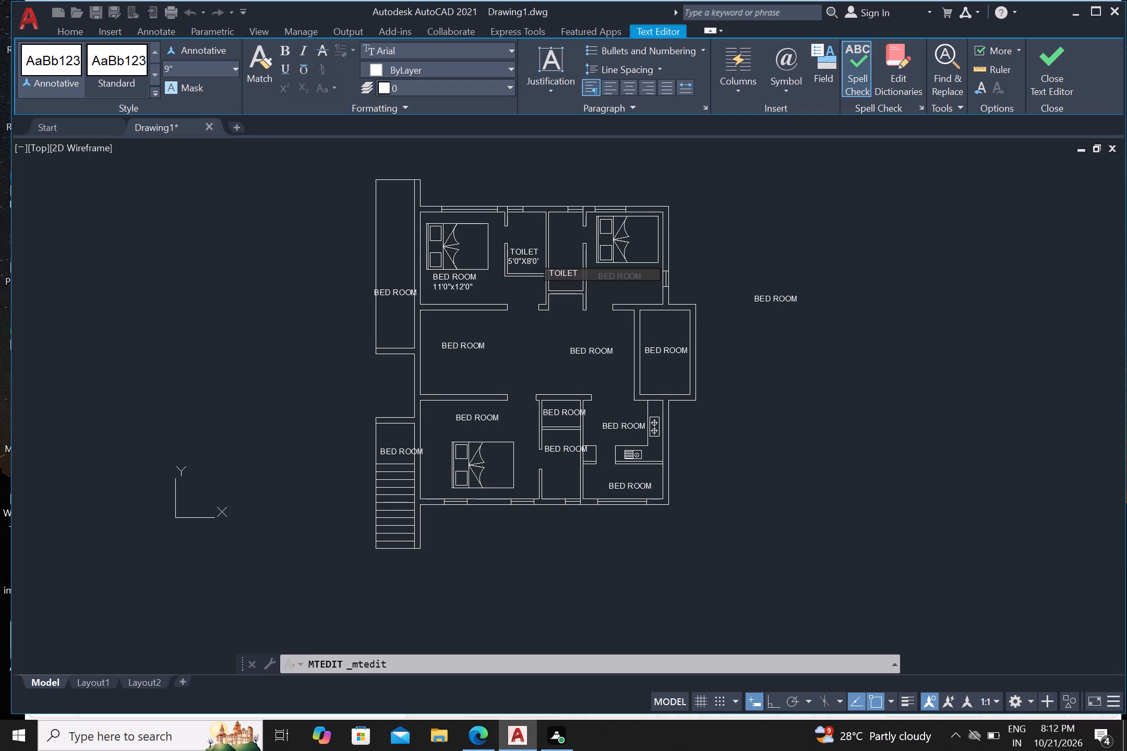
Add a second line reading 4'6"X10'3", indented by one space, beneath this TOILET text and finish editing the label.
key(Return)
key(space)
text(4')
key(6)
key(shift+quotedbl)
key(x)
text(10')
key(3)
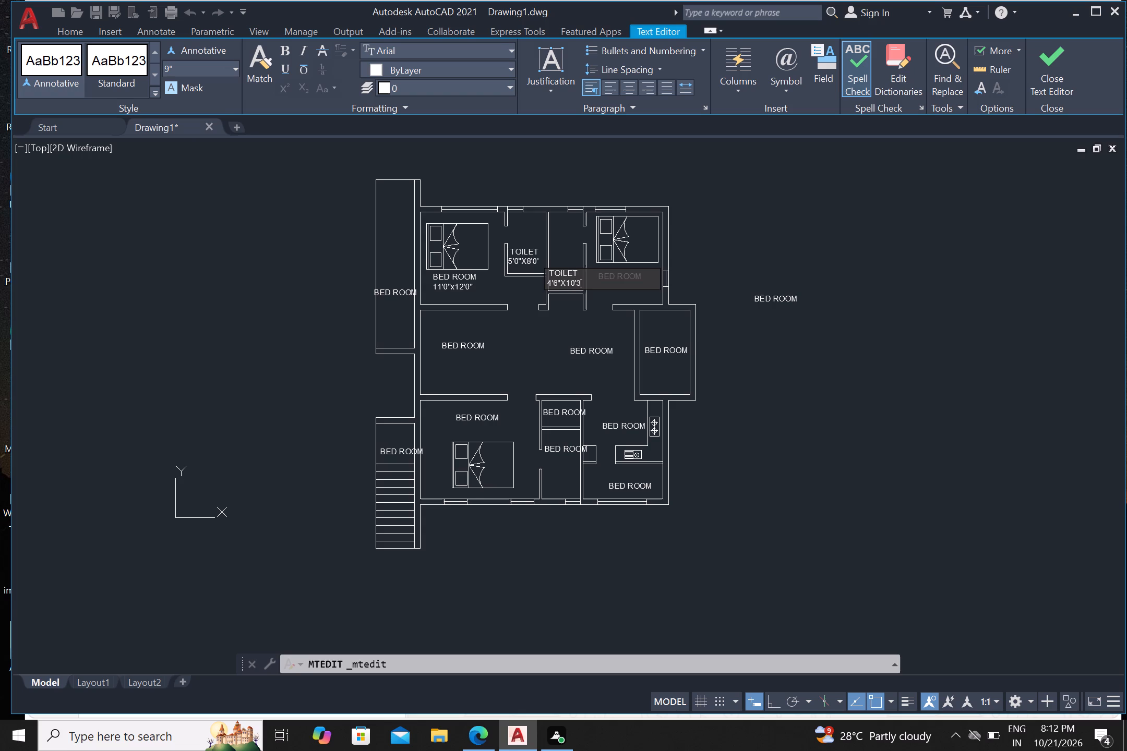
key(shift+quotedbl)
click(597, 329)
Add a second line reading 10'0"X12'0" to the BED ROOM label in the northeast bedroom.
click(614, 279)
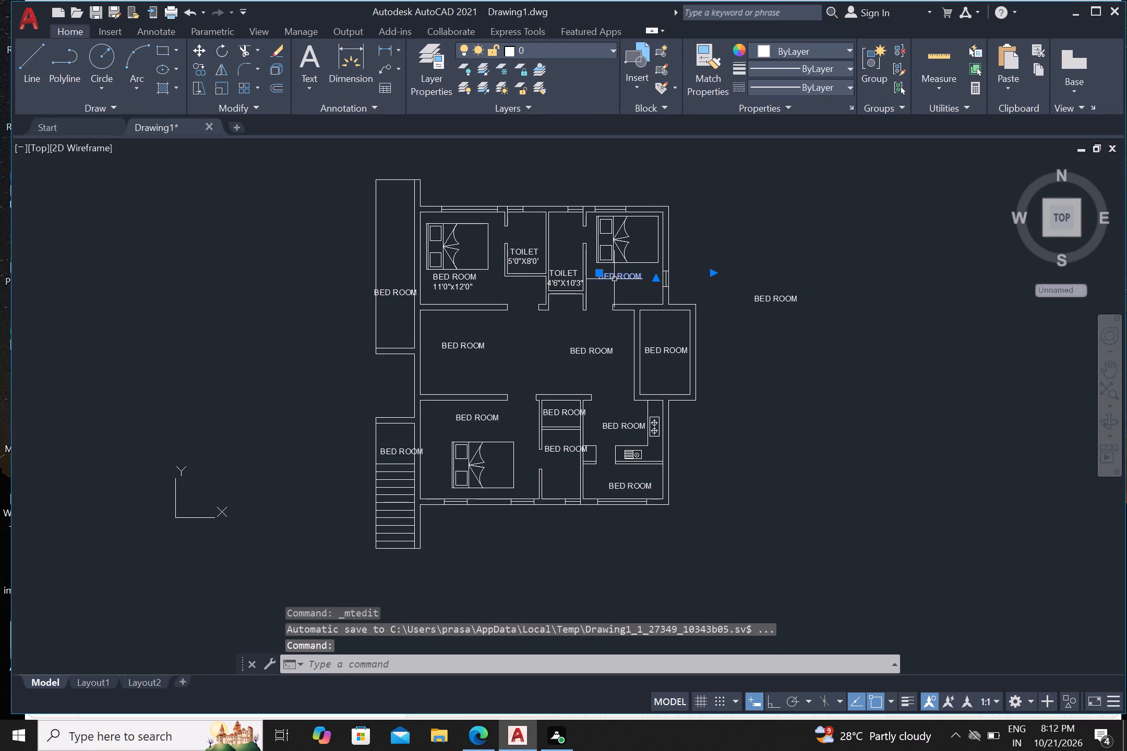
right_click(614, 278)
click(666, 328)
click(648, 277)
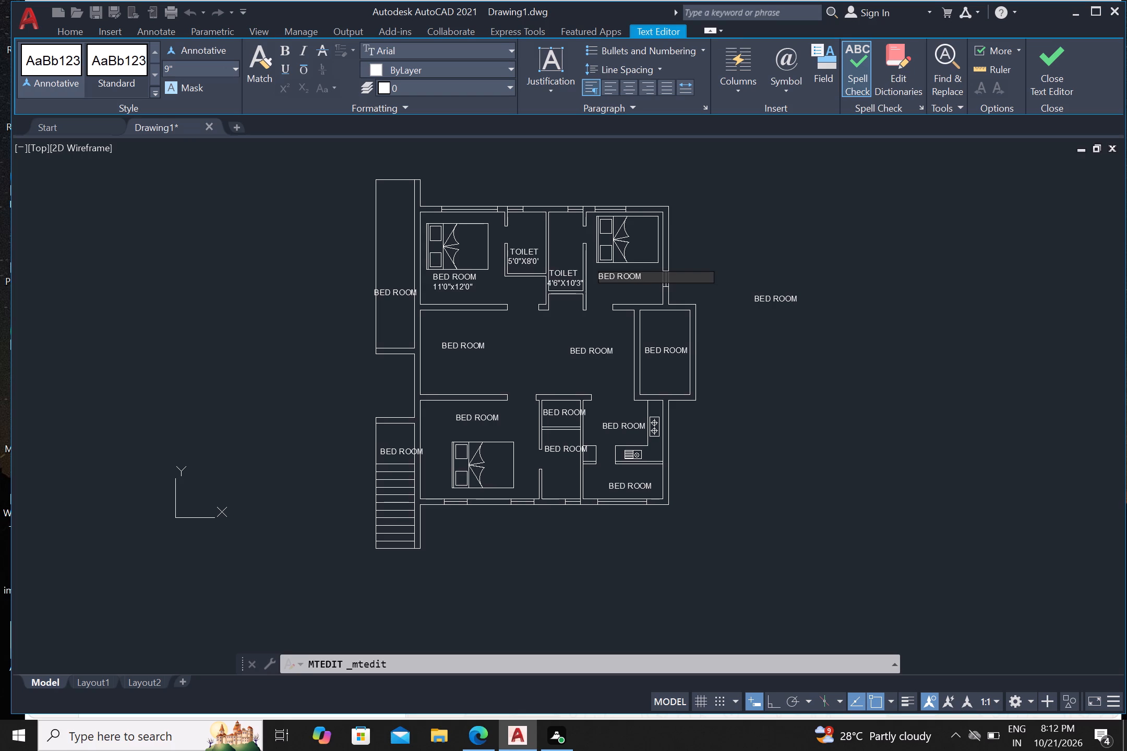
key(Return)
text(10')
text(0')
key(BackSpace)
key(shift+quotedbl)
key(x)
text(12'0)
key(apostrophe)
key(BackSpace)
key(shift+quotedbl)
click(731, 429)
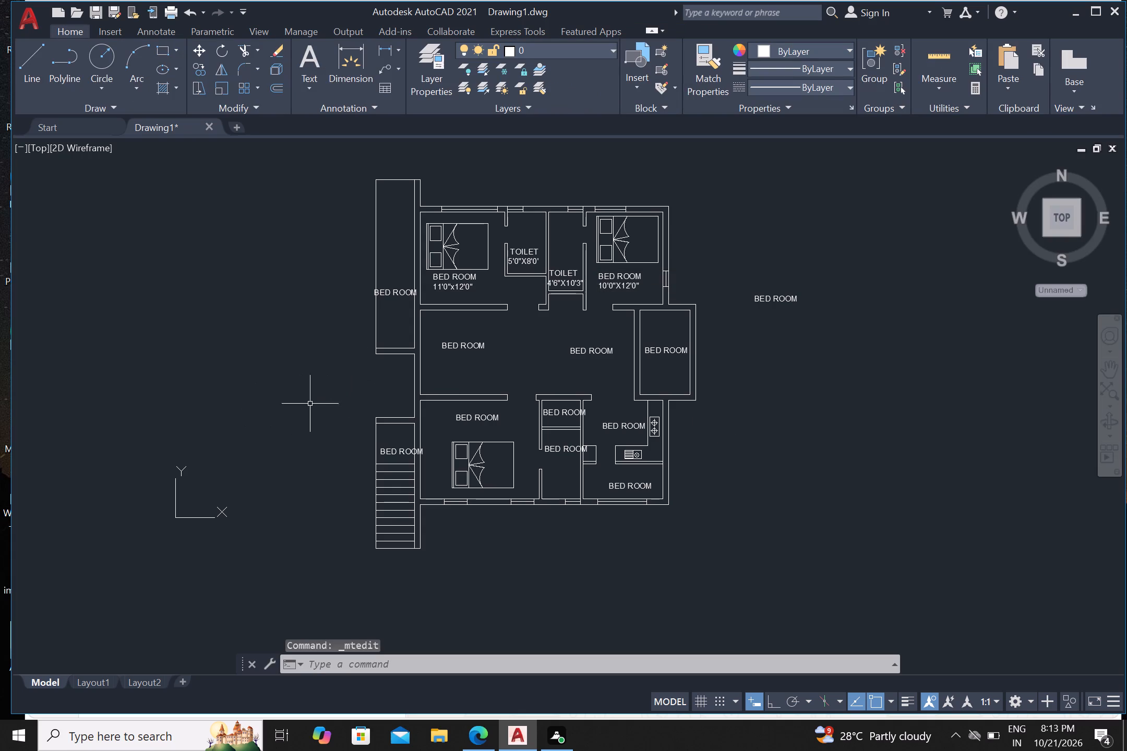
Replace the BED ROOM text in the western part of the central hall with DRAWING.
click(459, 344)
right_click(459, 344)
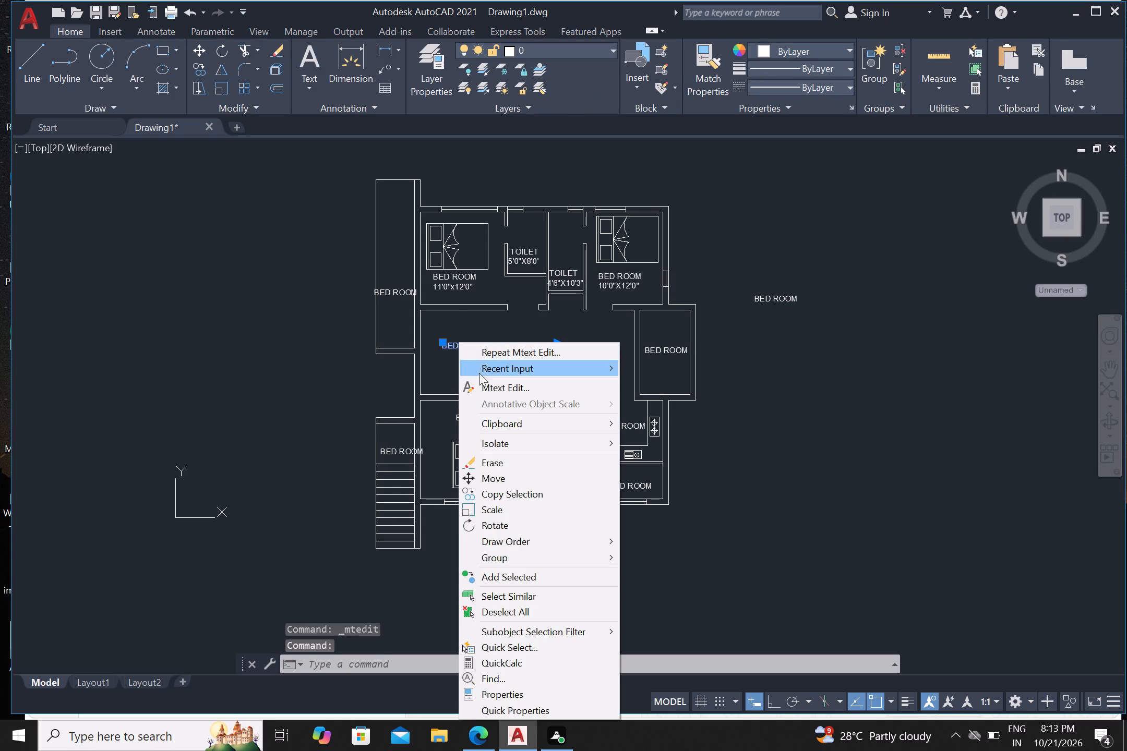
click(486, 384)
click(494, 347)
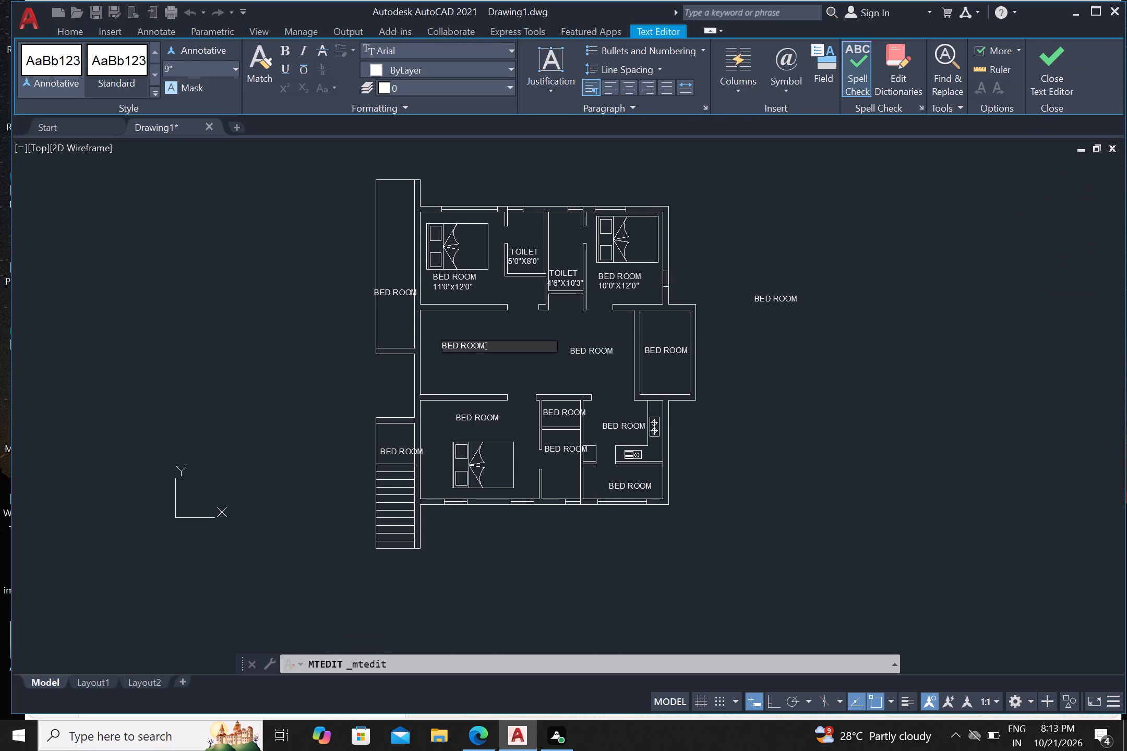
key(BackSpace)
key(BackSpace)
key(BackSpace)
key(BackSpace)
key(BackSpace)
key(BackSpace)
key(BackSpace)
key(BackSpace)
key(BackSpace)
text(DRAWING)
Add a second line reading 11'6"X11'0" beneath DRAWING and finish editing the label.
key(Return)
text(11)
text('6")
key(x)
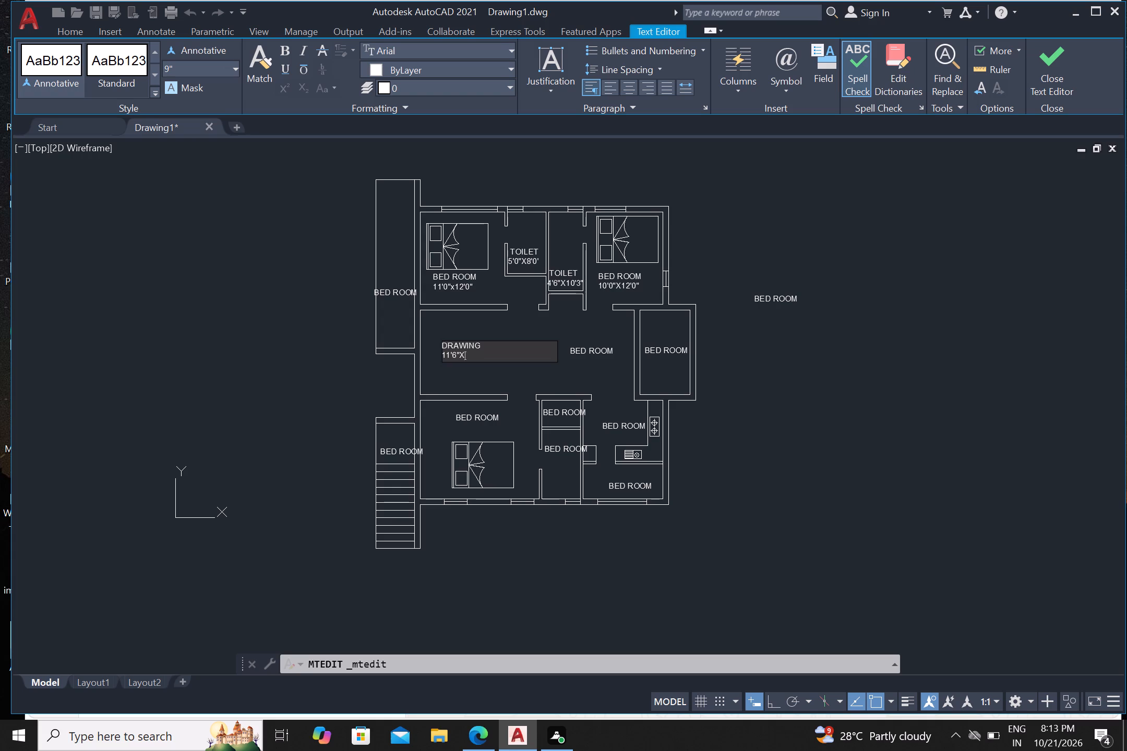
text(11)
text('0")
click(852, 411)
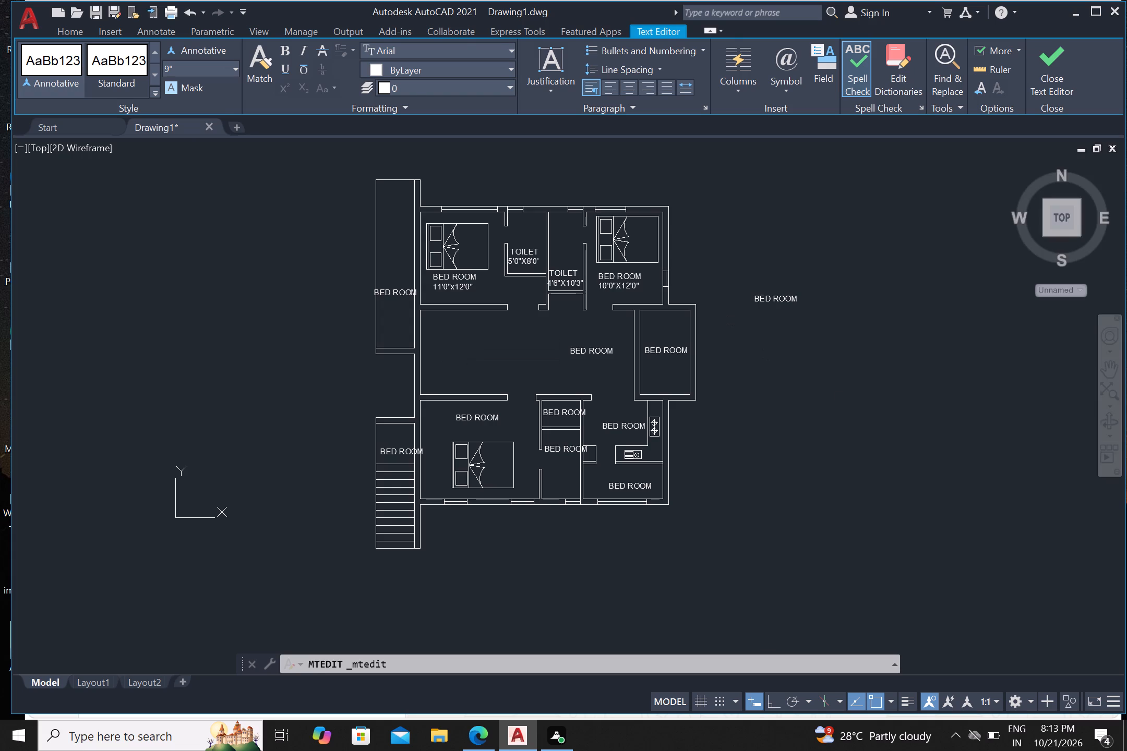
Replace the BED ROOM text in the eastern part of the central hall with DINING.
click(587, 353)
right_click(587, 353)
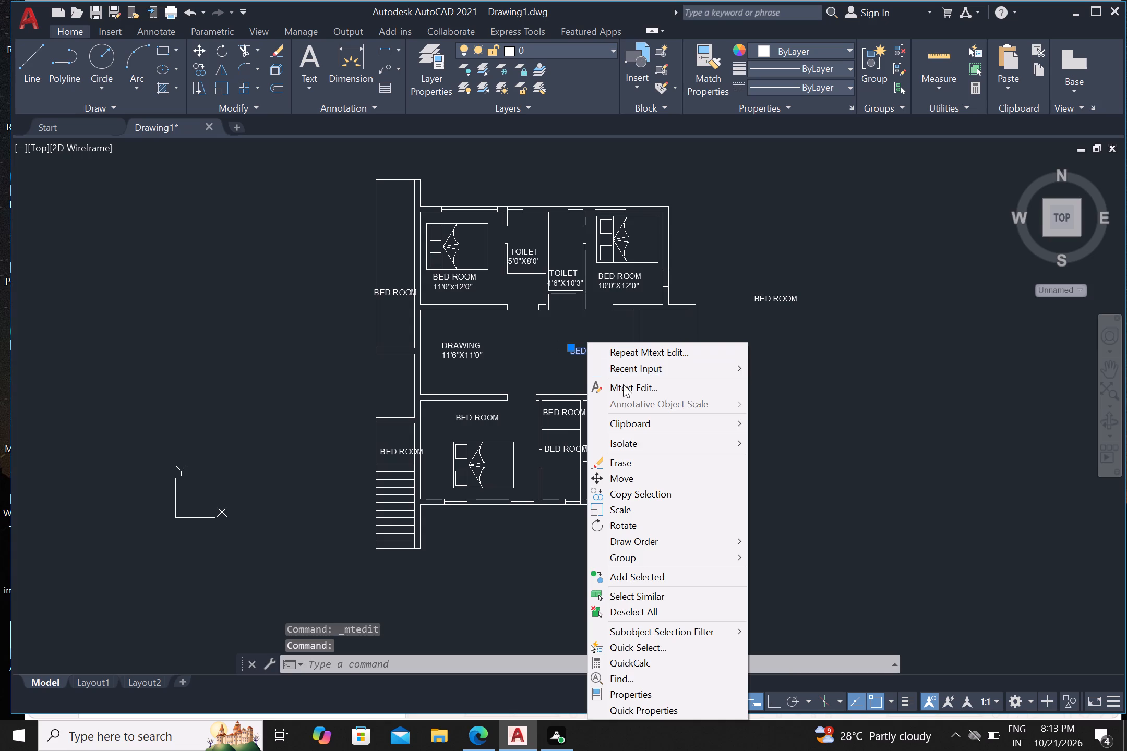
click(623, 384)
click(610, 349)
click(617, 350)
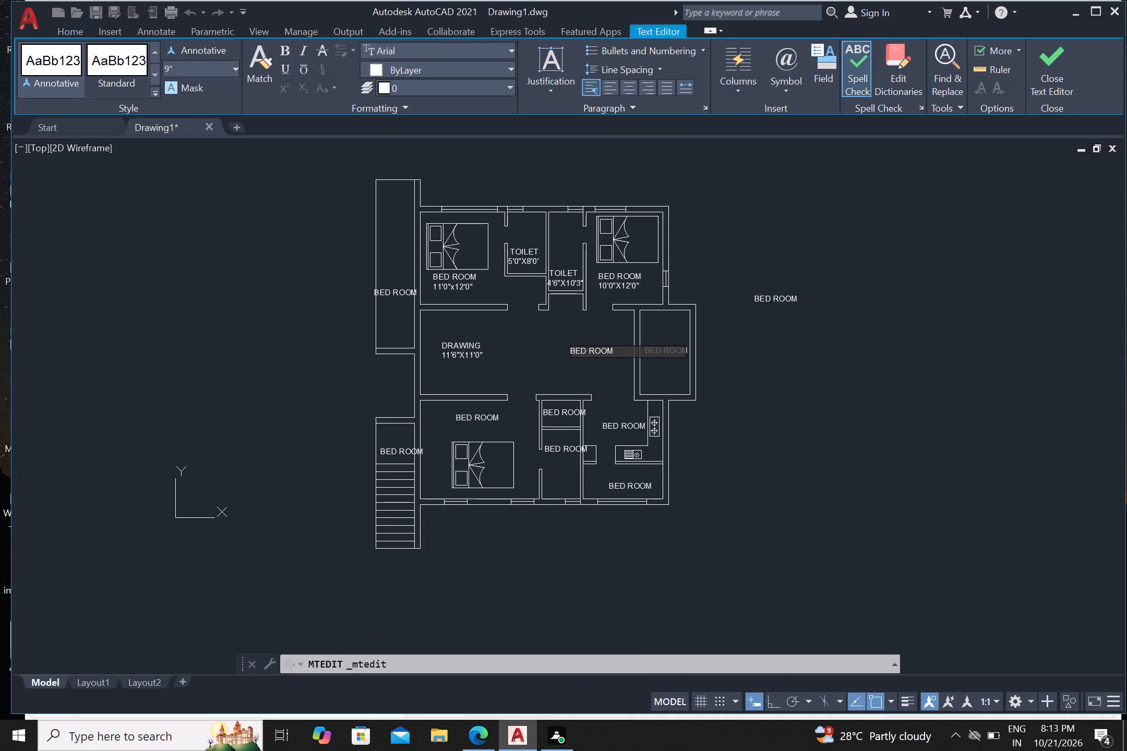
key(BackSpace)
key(BackSpace)
key(BackSpace)
key(BackSpace)
key(BackSpace)
key(BackSpace)
key(BackSpace)
key(BackSpace)
key(BackSpace)
key(BackSpace)
text(DINING)
Add a second line reading 17'6"X11'0" beneath DINING and finish editing the label.
key(Return)
text(17)
text('6)
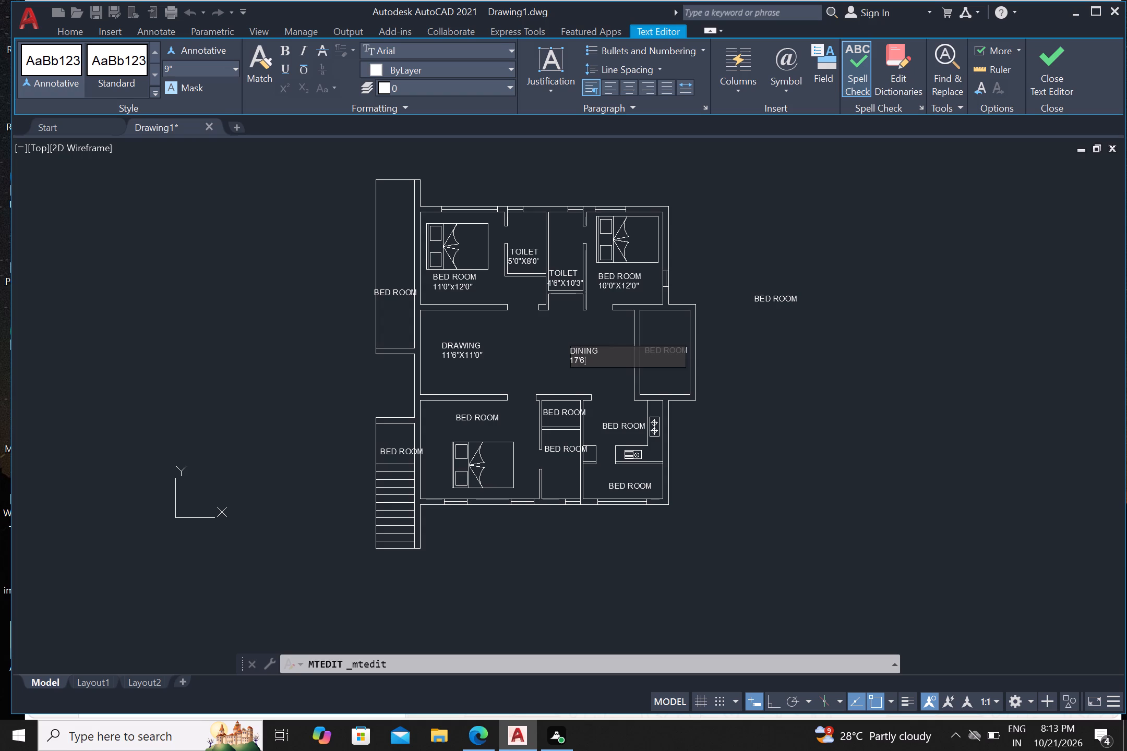
key(shift+quotedbl)
key(x)
text(11)
text('0)
key(shift+quotedbl)
click(612, 398)
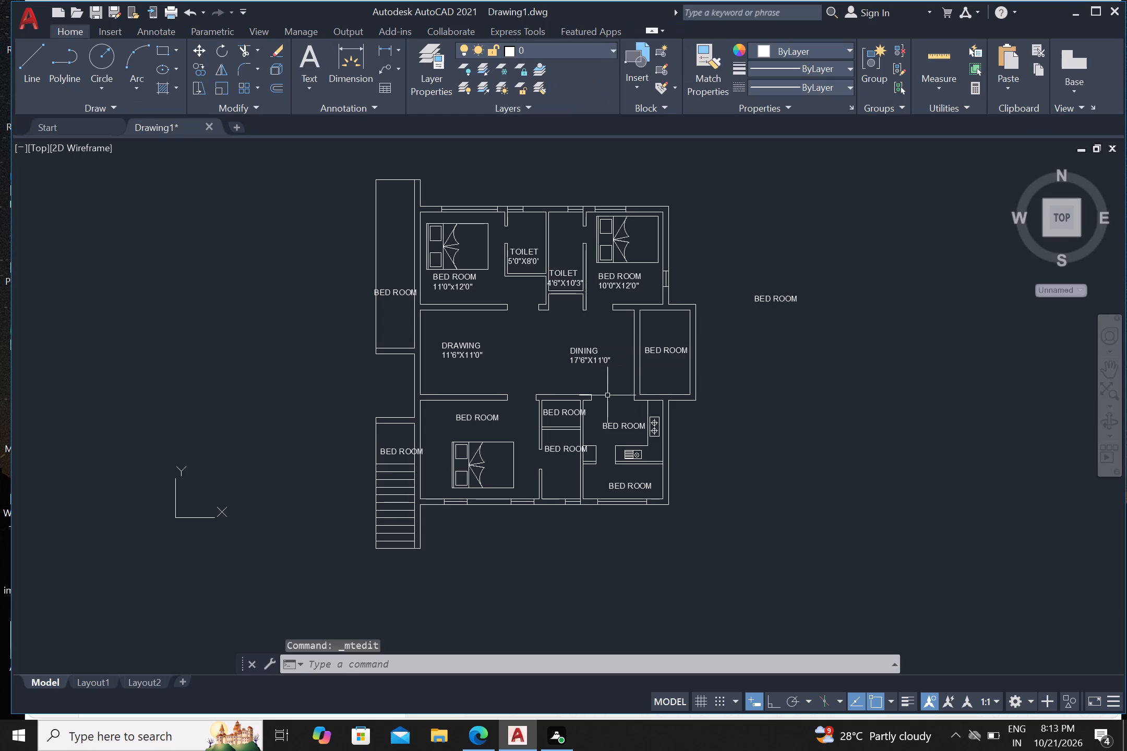
Replace the BED ROOM text in the projecting room on the house's east side with SIT OUT.
click(660, 350)
right_click(663, 352)
click(698, 385)
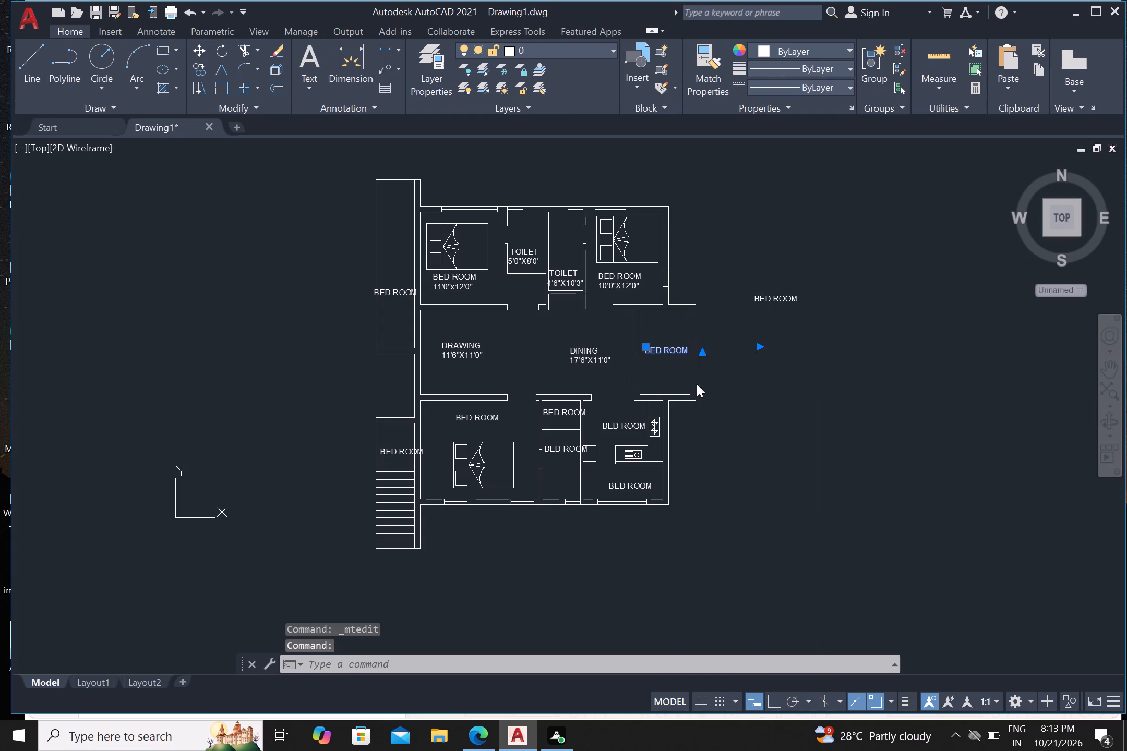
click(691, 353)
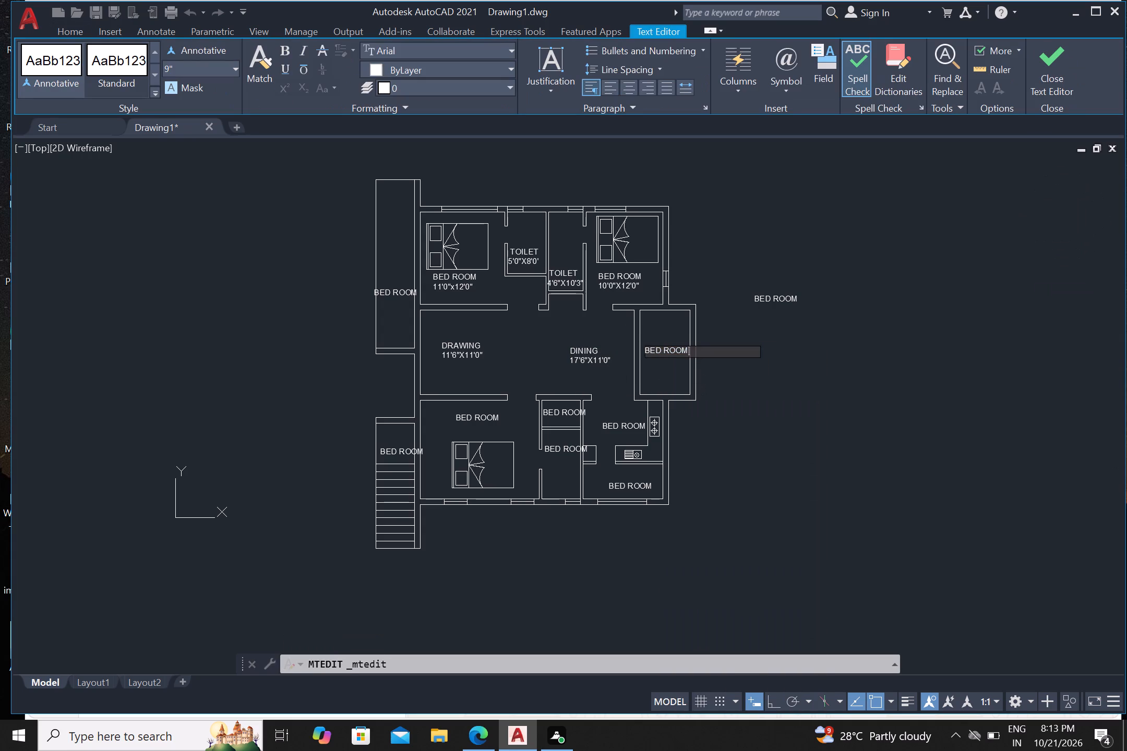
key(BackSpace)
key(BackSpace)
key(BackSpace)
key(BackSpace)
key(BackSpace)
key(BackSpace)
key(BackSpace)
key(BackSpace)
text(SIT OUT)
Add a second line reading 6'6"X11'0" beneath SIT OUT and finish editing the label.
key(Return)
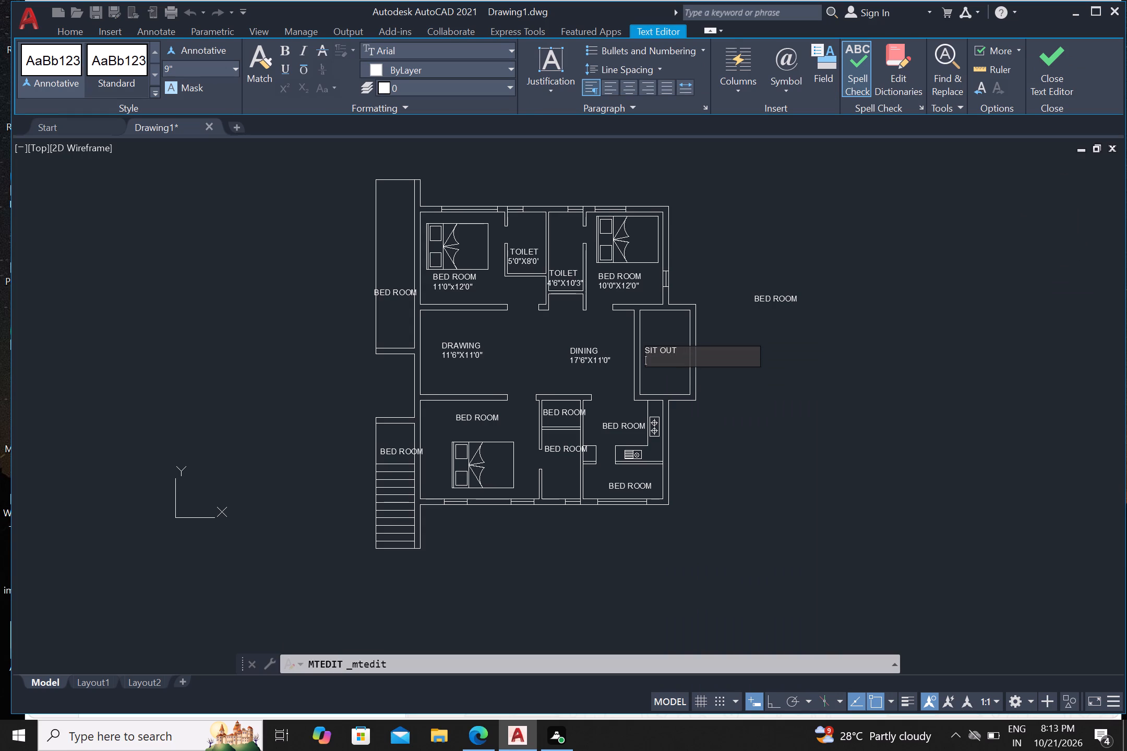
text(6'6"X)
text(11'0")
click(757, 414)
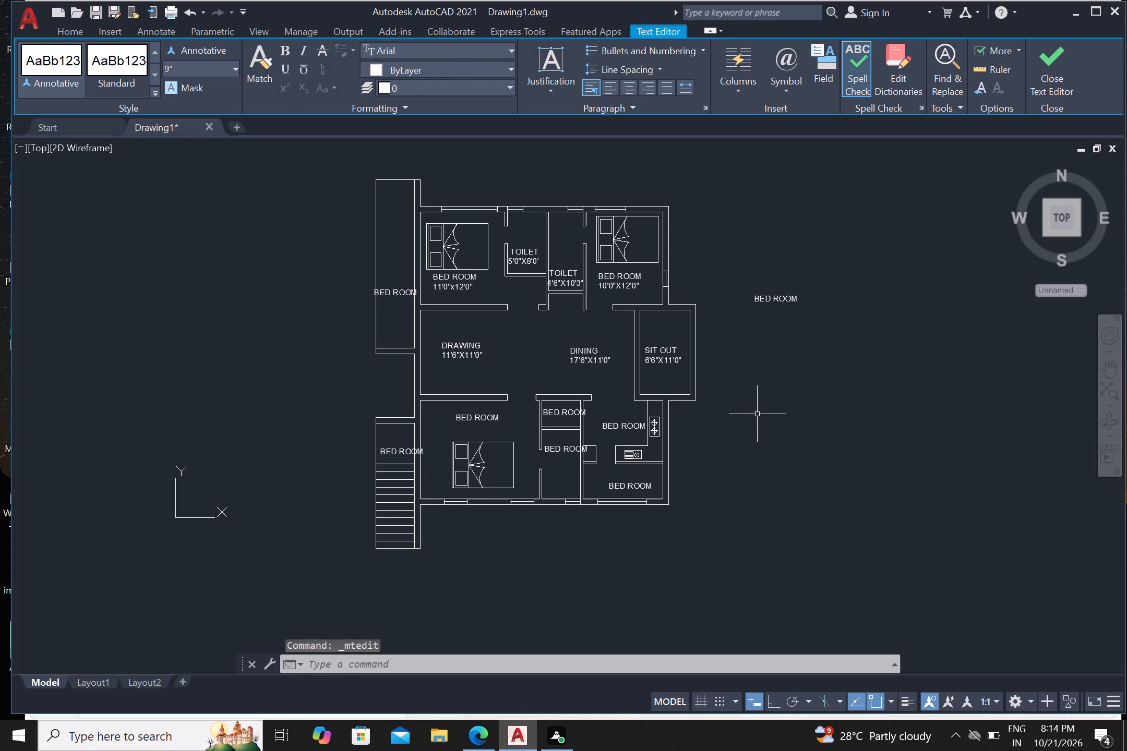
Add a second line reading 15'6"X12'10" beneath the BED ROOM text in the southwestern bedroom.
click(477, 420)
right_click(477, 420)
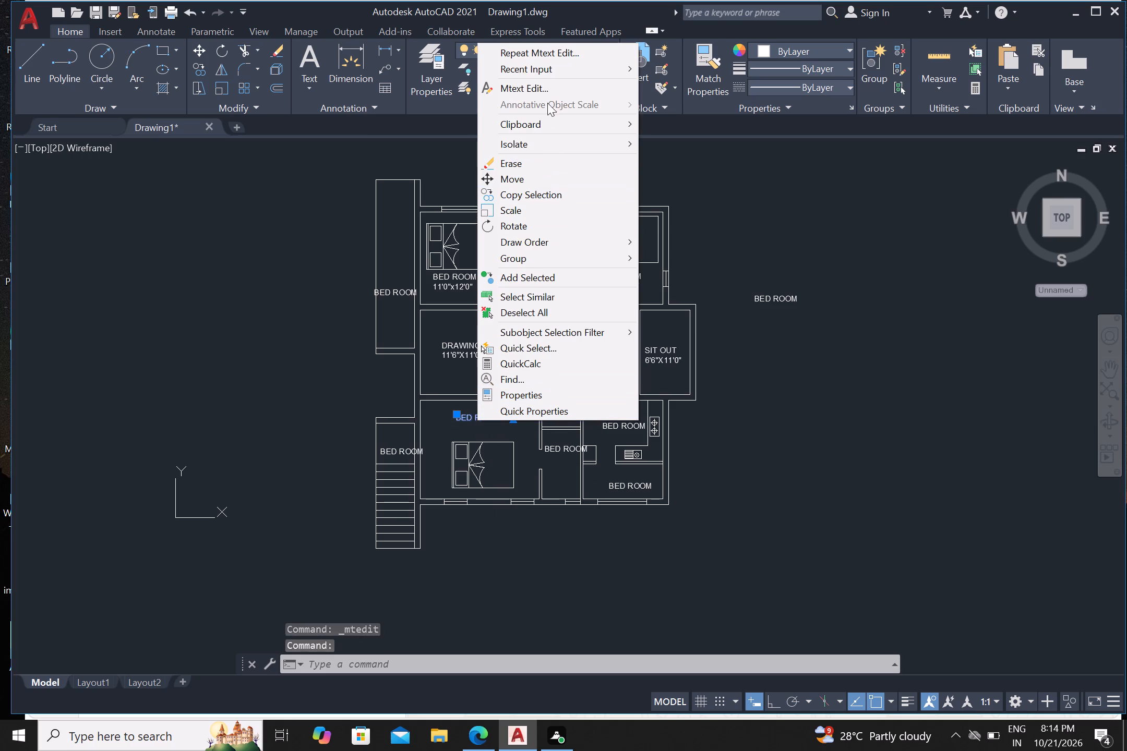
click(556, 92)
click(507, 415)
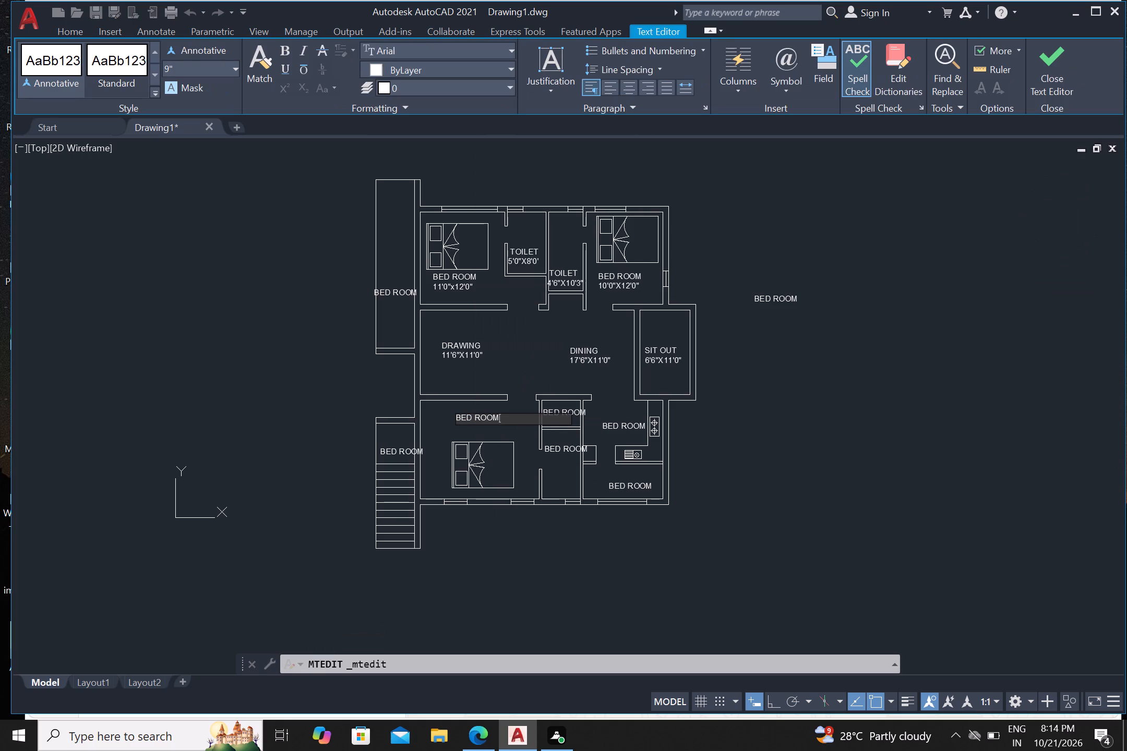
key(Return)
text(15'6"X)
text(12'10")
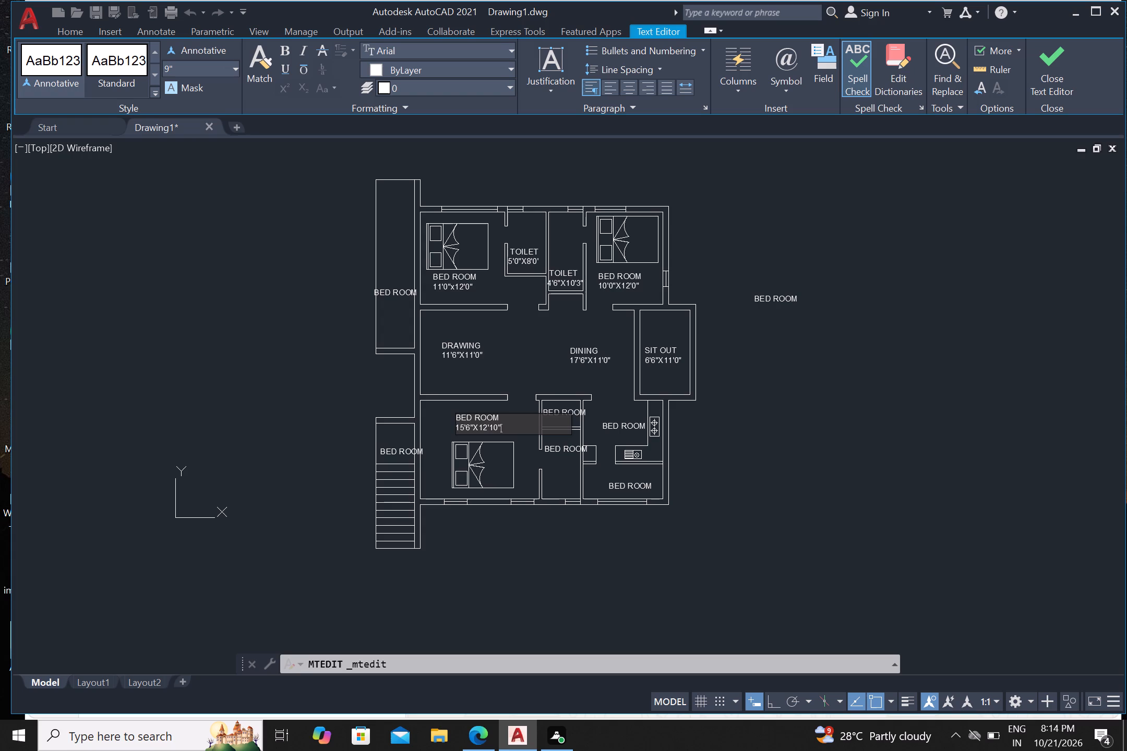
Prefix the southwestern bedroom's name with M so it reads M BED ROOM, and finish editing the label.
click(455, 421)
text(M)
key(space)
click(596, 573)
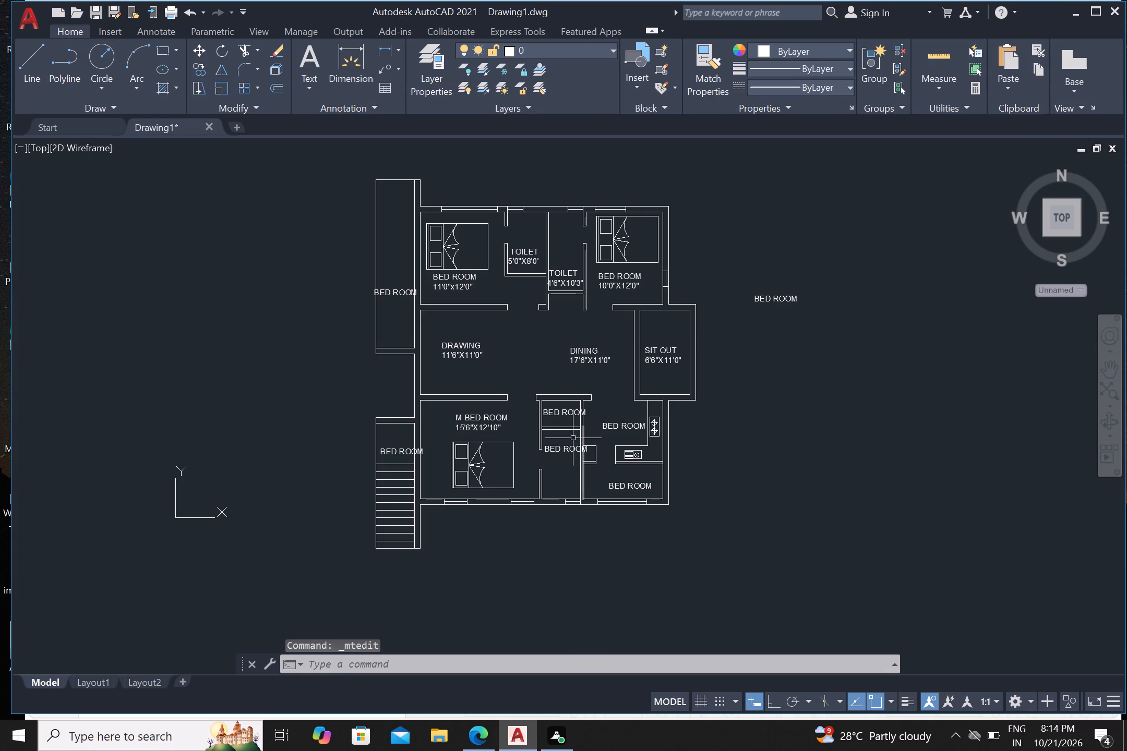
Replace the BED ROOM text in the small room directly east of the master bedroom's northern part with POOJA.
click(563, 413)
right_click(563, 413)
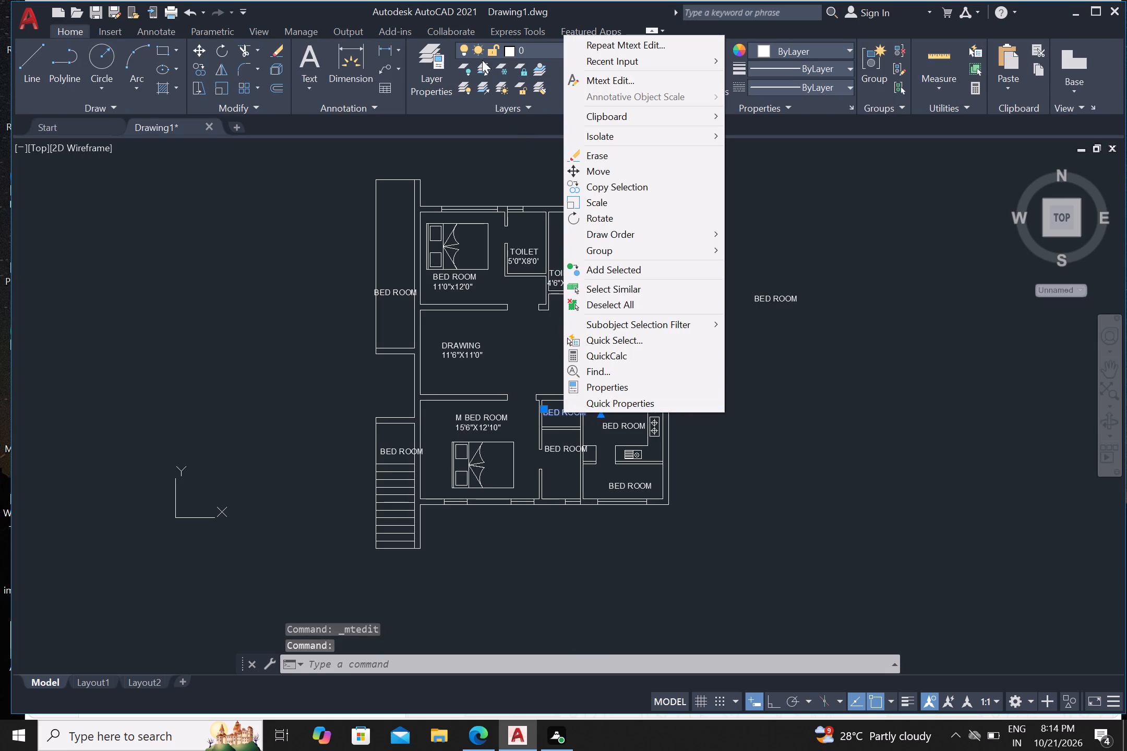
click(632, 83)
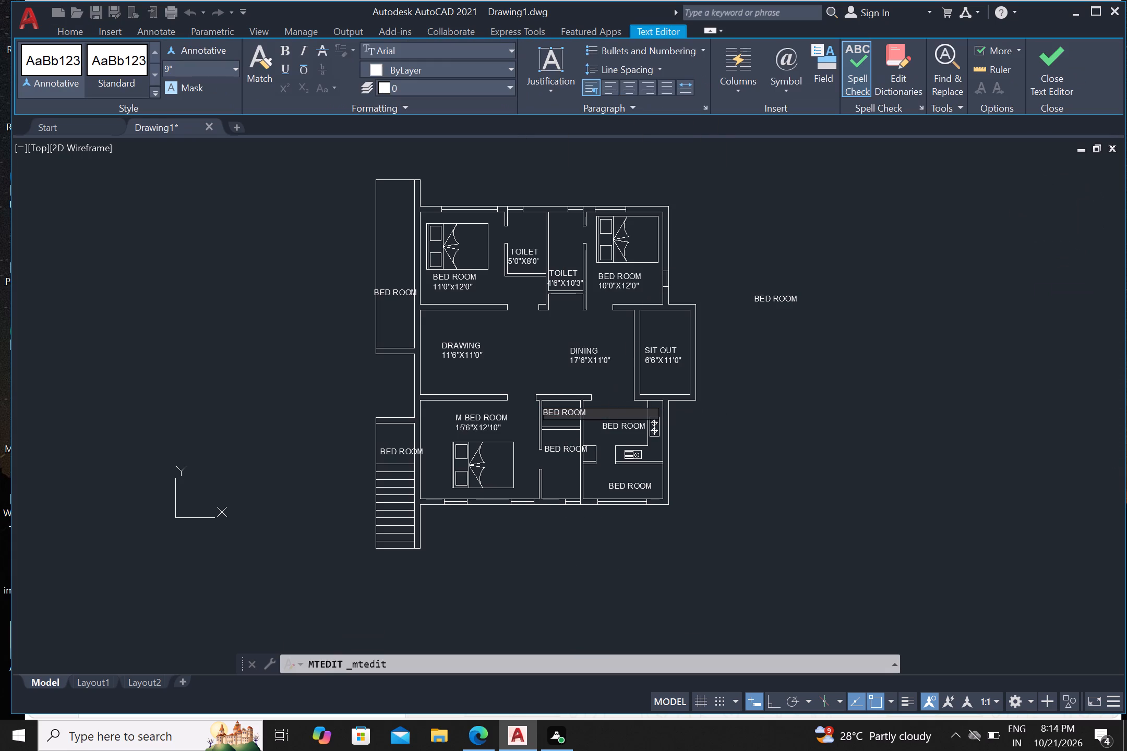
click(589, 414)
key(BackSpace)
key(BackSpace)
key(BackSpace)
key(BackSpace)
key(BackSpace)
key(BackSpace)
key(BackSpace)
key(BackSpace)
text(POO)
text(JA)
Add a second line reading 5'0"X4'0" beneath POOJA and finish editing the label.
key(Return)
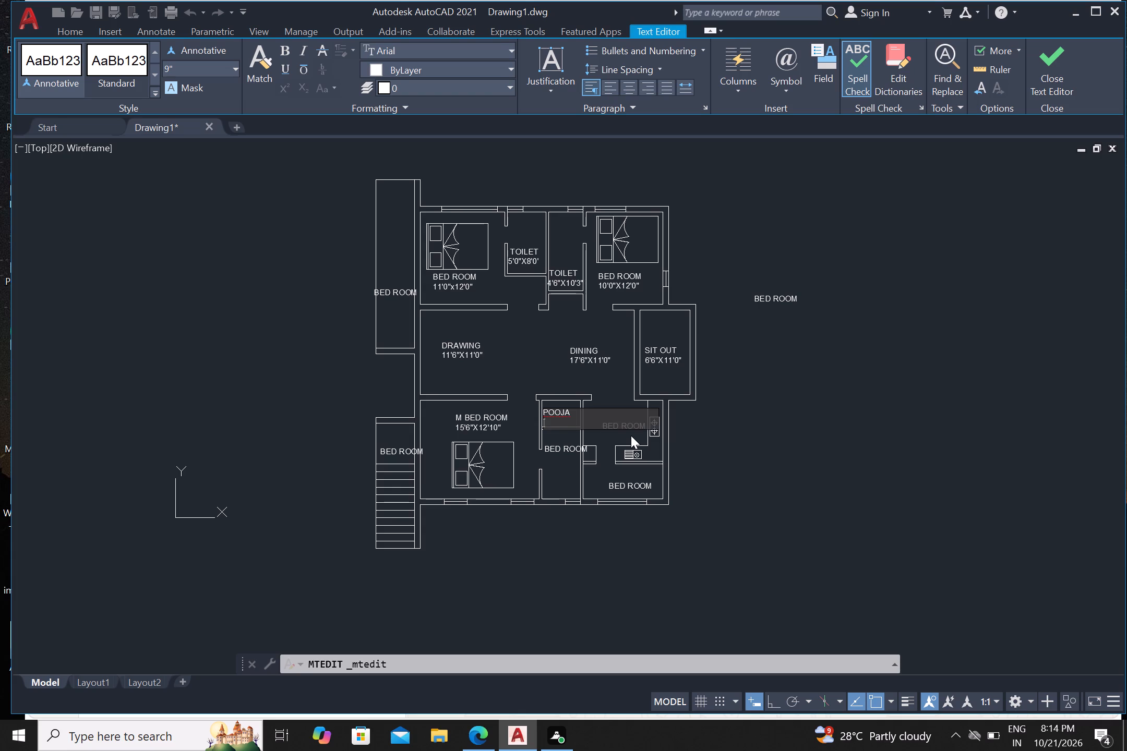
text(5'0)
key(shift+quotedbl)
key(x)
text(4'0")
click(735, 546)
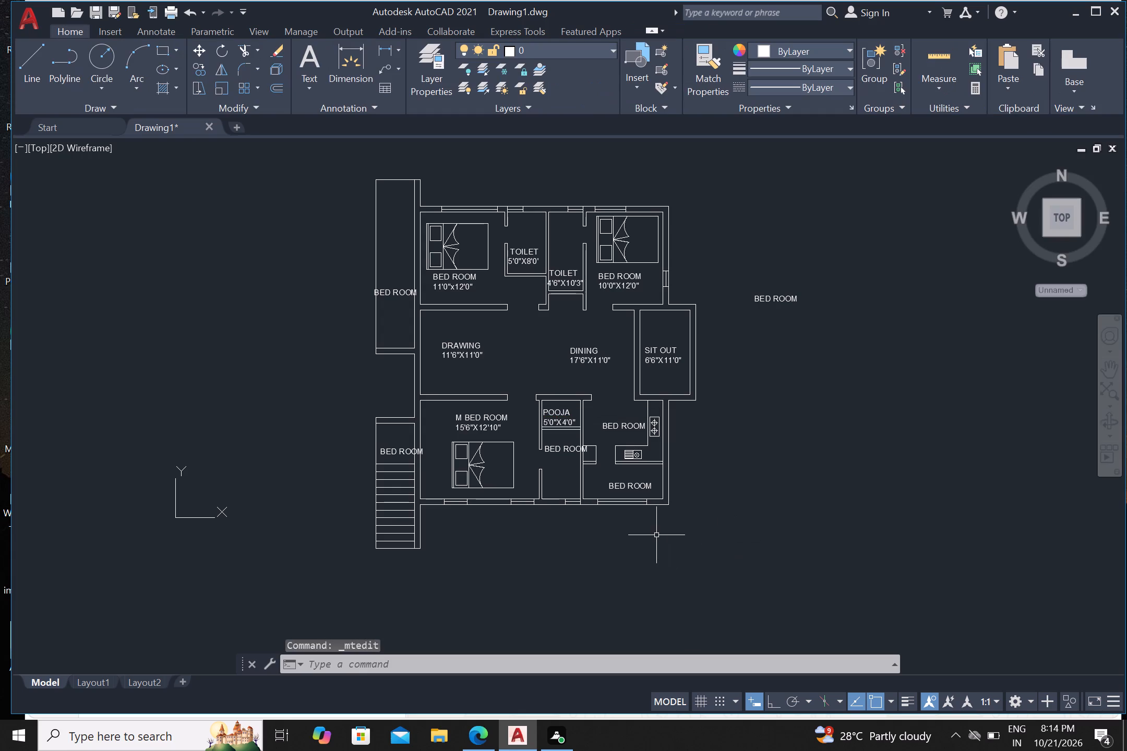
Replace the BED ROOM text in the narrow room south of the pooja room with TOILET.
click(565, 449)
right_click(565, 449)
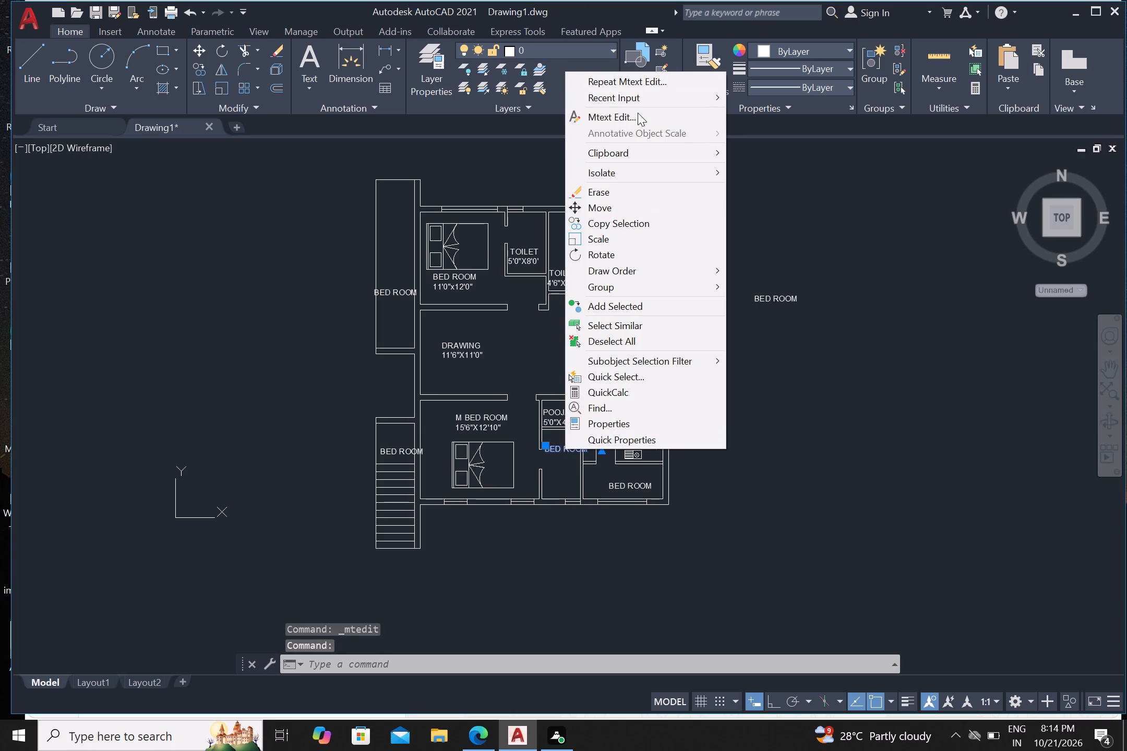
click(634, 118)
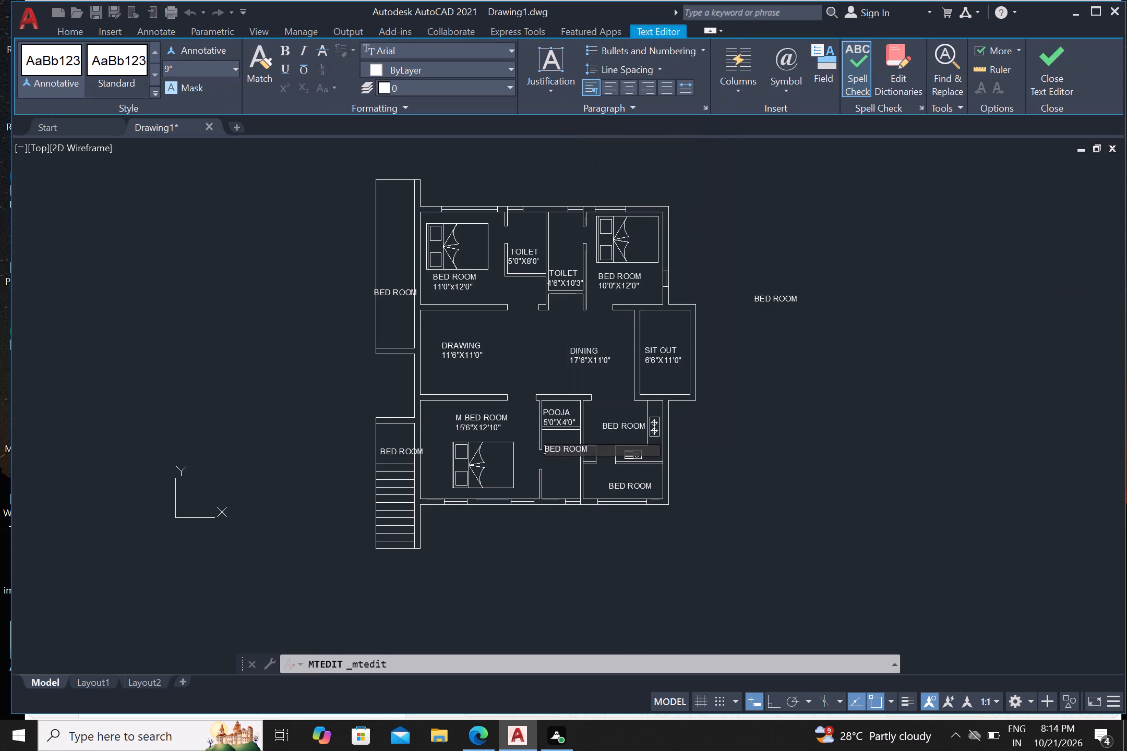
click(586, 447)
key(BackSpace)
key(BackSpace)
key(BackSpace)
key(BackSpace)
key(BackSpace)
key(BackSpace)
key(BackSpace)
key(BackSpace)
key(BackSpace)
key(BackSpace)
text(TOILET)
Add a second line reading 5'0"X9'0" beneath the southern TOILET name and finish editing the label.
key(Return)
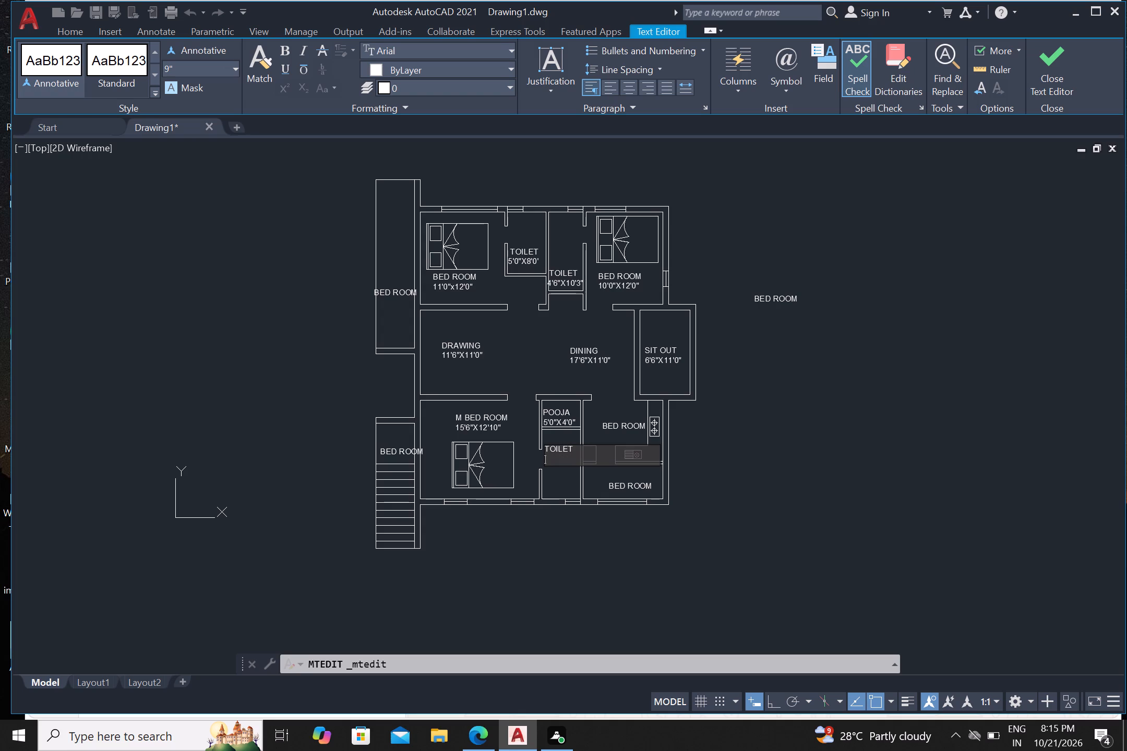
text(5'0")
key(x)
text(9'0")
click(659, 553)
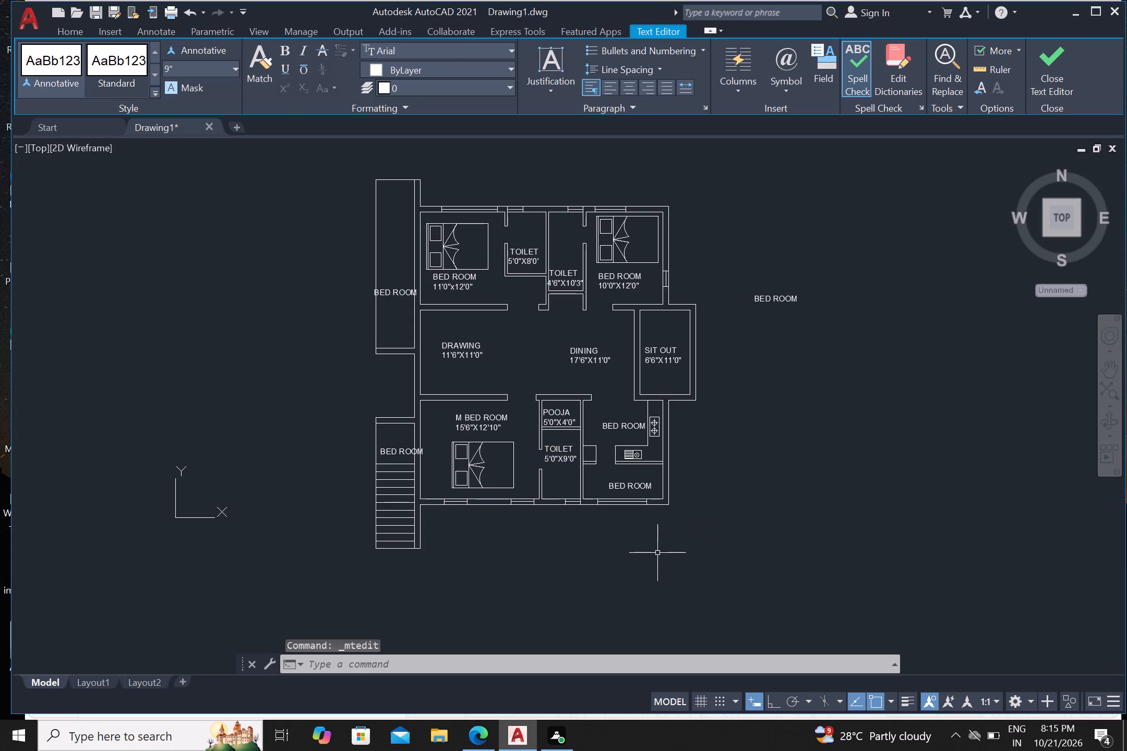
Replace the BED ROOM text beside the stove in the southeastern part of the house with KITCHEN.
click(628, 427)
right_click(628, 427)
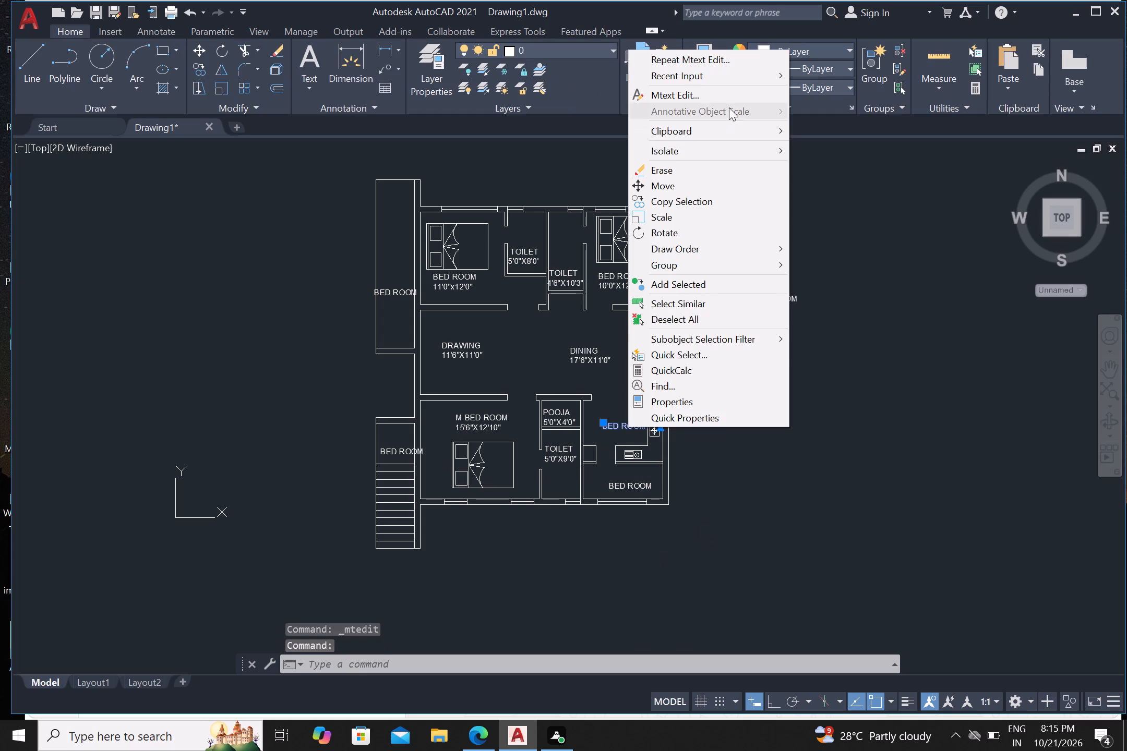
click(727, 88)
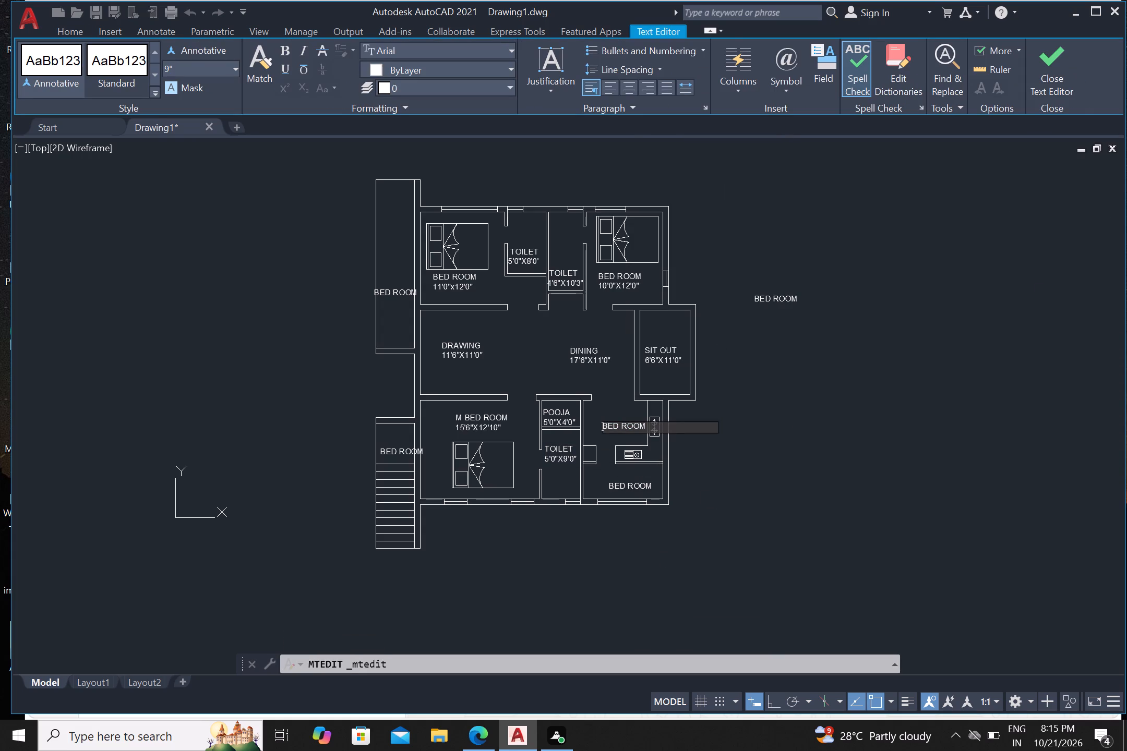
click(643, 430)
key(BackSpace)
key(BackSpace)
key(BackSpace)
key(BackSpace)
key(BackSpace)
key(BackSpace)
key(BackSpace)
key(BackSpace)
key(BackSpace)
key(BackSpace)
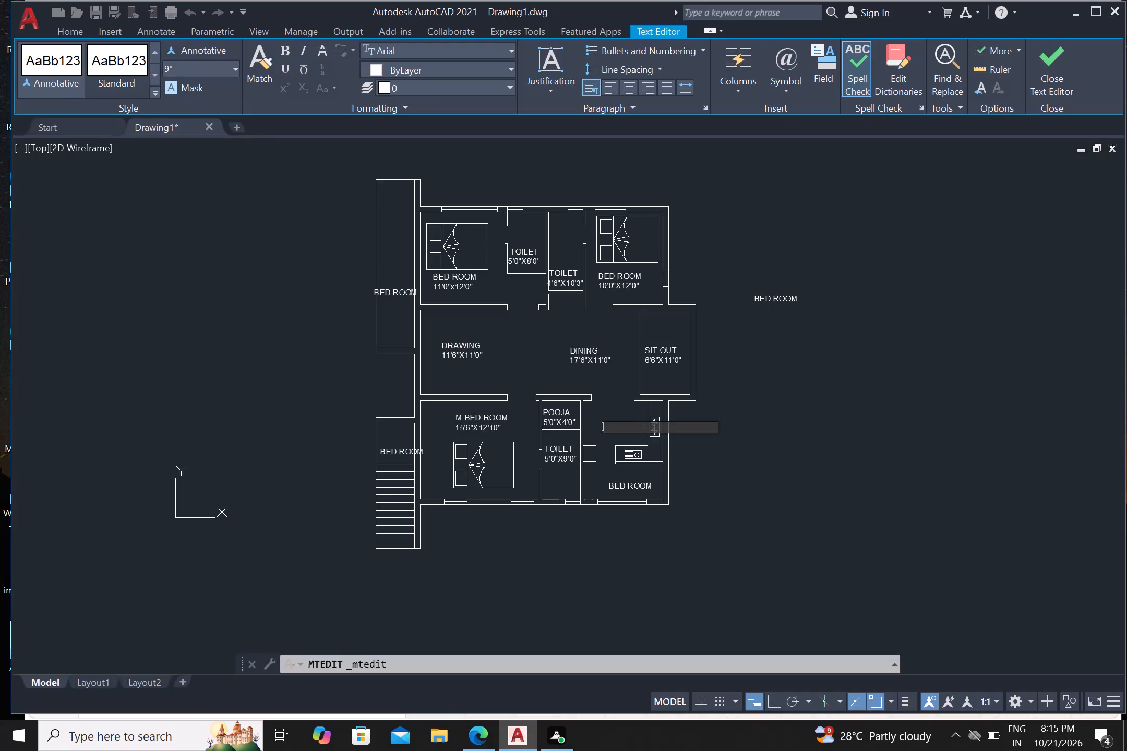
text(KITCHEN)
Add a second line reading 10'6"X8'0" beneath KITCHEN and finish editing the label.
key(Return)
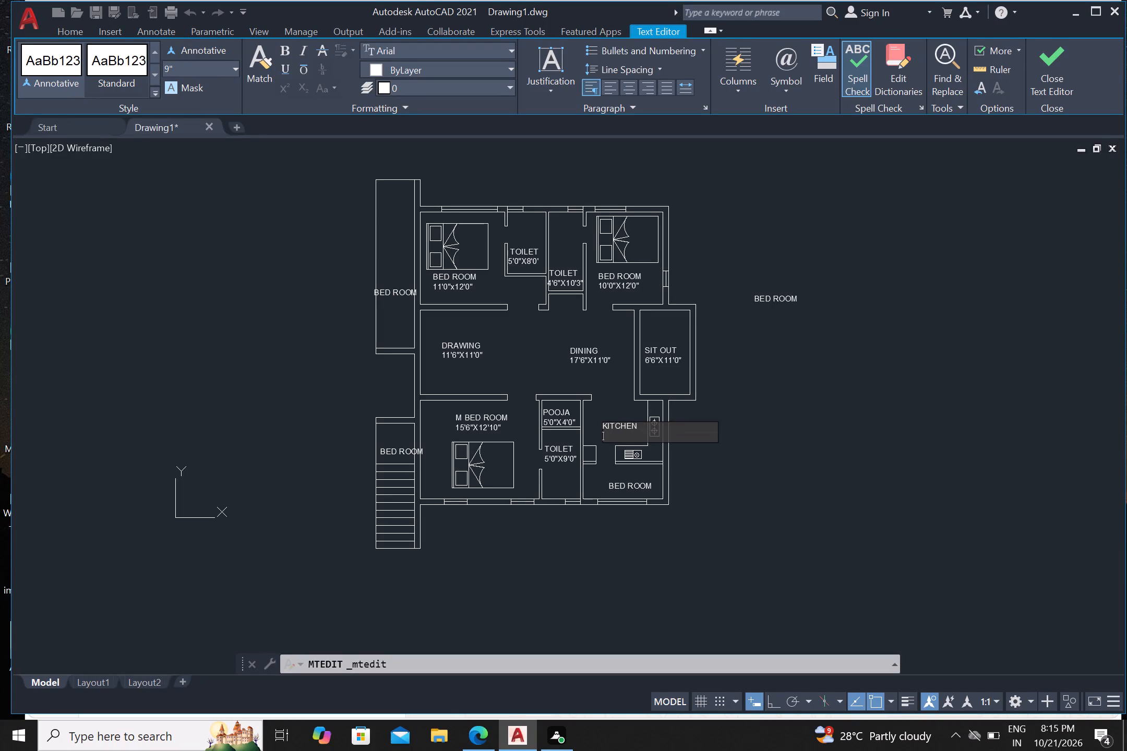
text(10')
key(6)
key(shift+quotedbl)
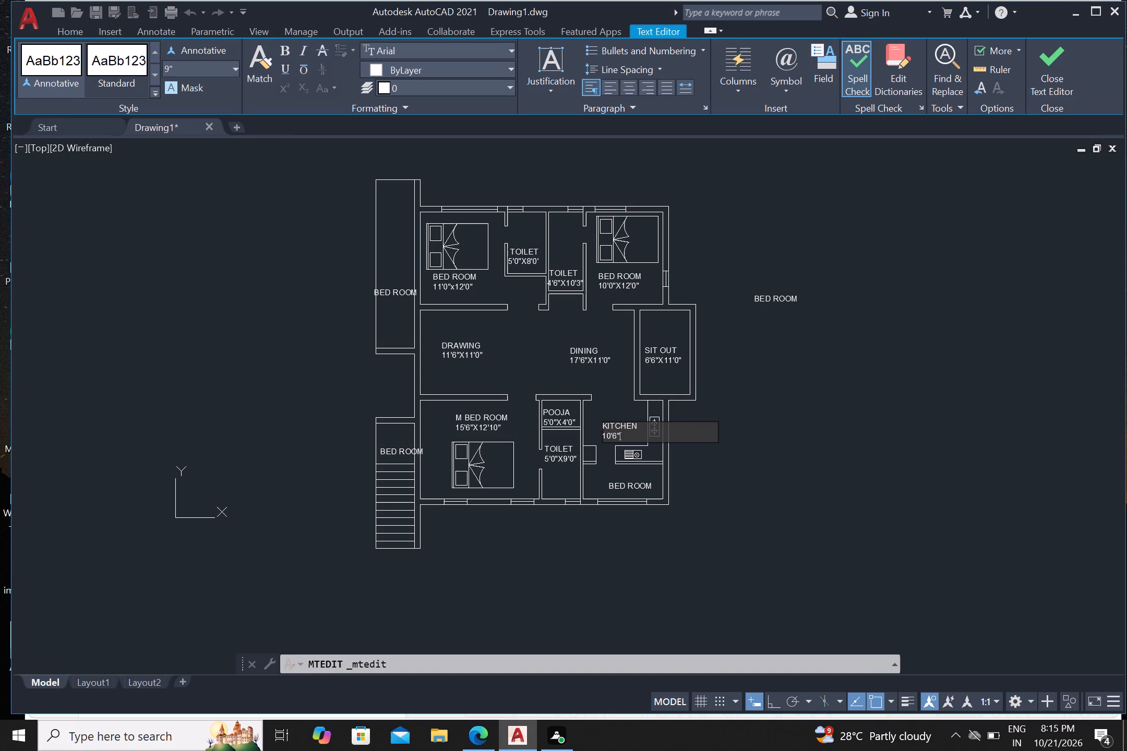
key(x)
text(8'0")
click(734, 537)
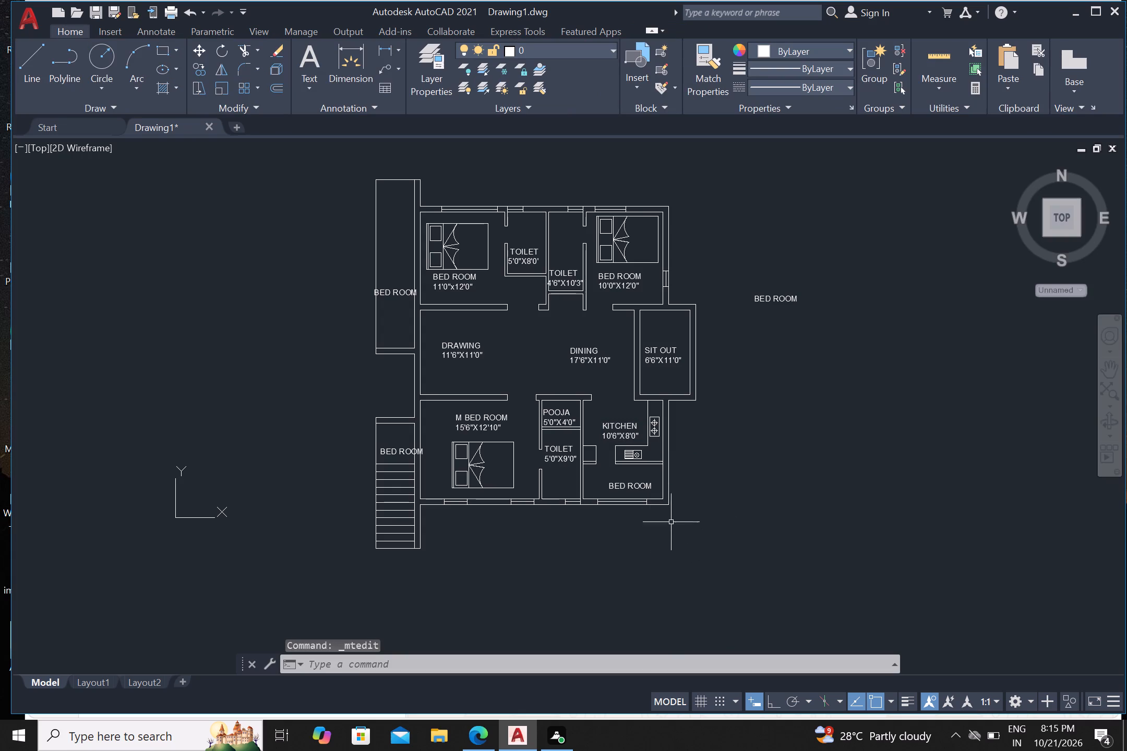
Replace the BED ROOM text in the space south of the kitchen with UTILITY and finish editing the label.
click(632, 484)
right_click(634, 485)
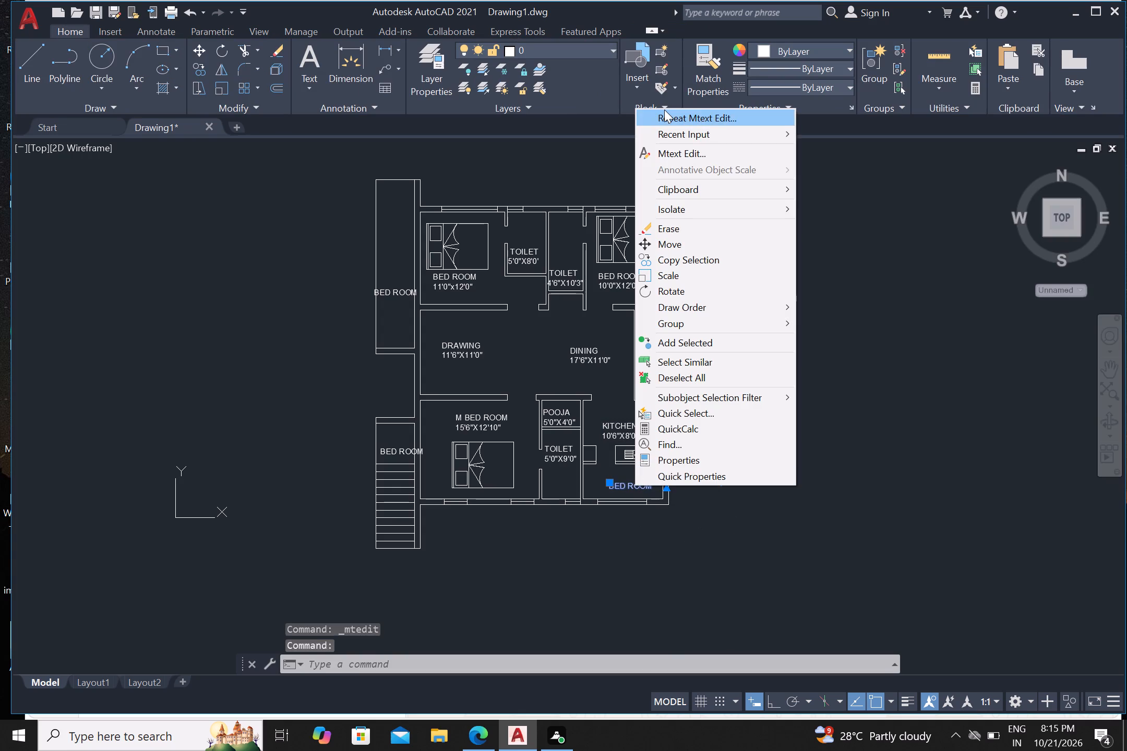
click(699, 155)
click(659, 489)
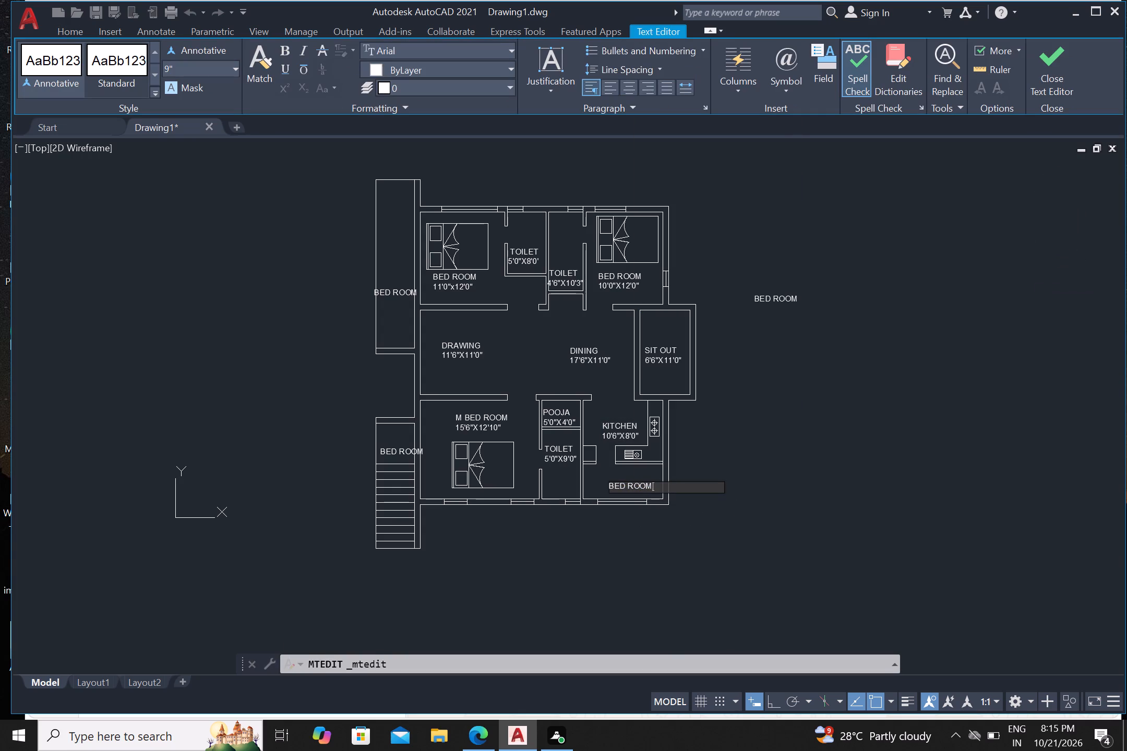
key(BackSpace)
key(BackSpace)
key(BackSpace)
key(BackSpace)
key(BackSpace)
key(BackSpace)
key(BackSpace)
key(BackSpace)
key(BackSpace)
key(BackSpace)
key(BackSpace)
text(UTI)
text(LIY)
key(BackSpace)
text(TY)
click(670, 545)
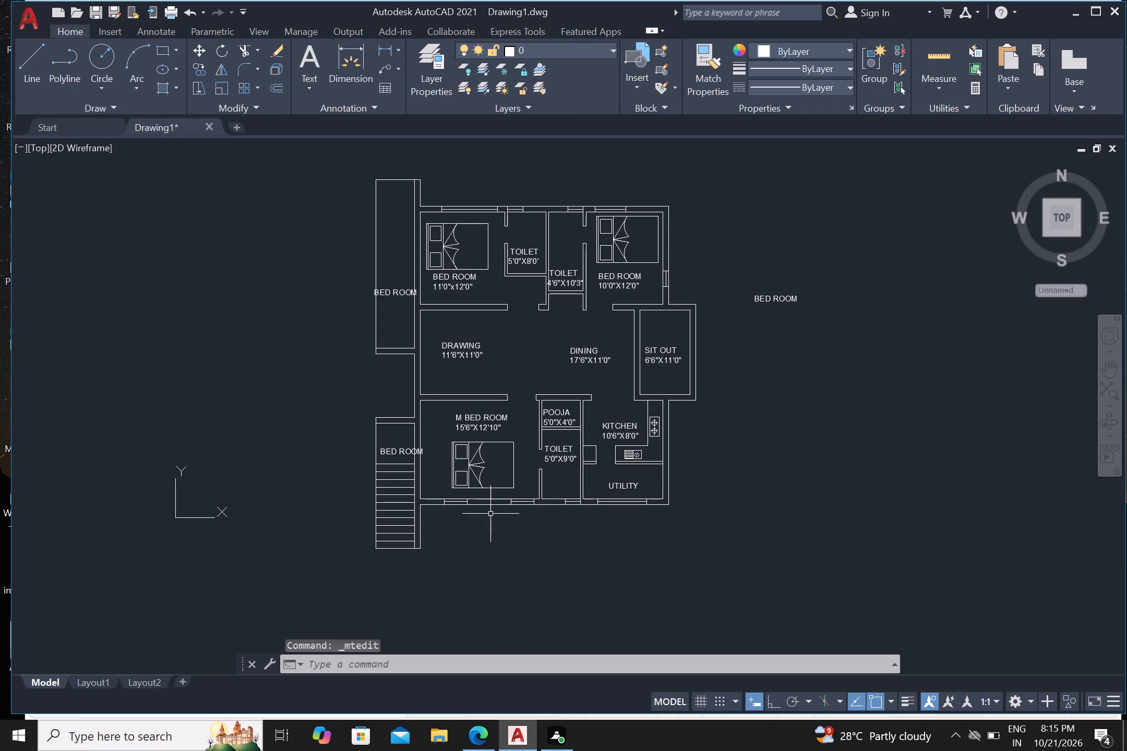
Replace the BED ROOM text at the head of the staircase with UP and finish editing the label.
click(408, 451)
right_click(409, 452)
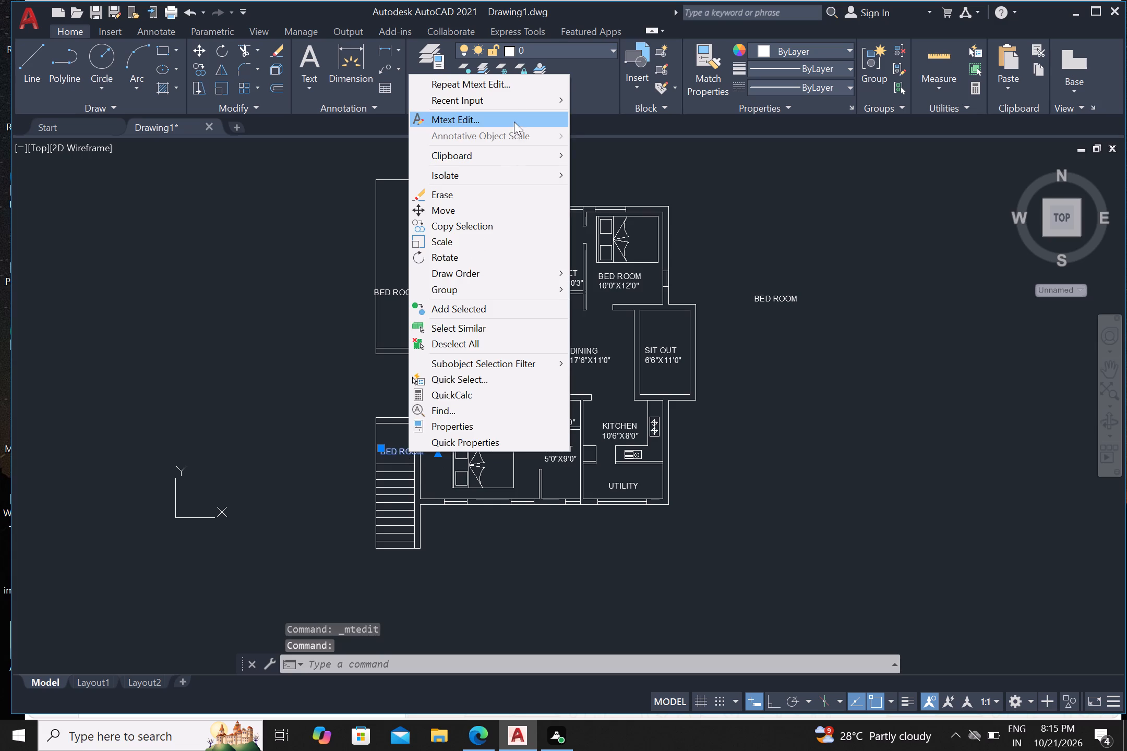
click(514, 122)
click(430, 450)
key(BackSpace)
key(BackSpace)
key(BackSpace)
key(BackSpace)
key(BackSpace)
key(BackSpace)
key(BackSpace)
key(BackSpace)
key(BackSpace)
key(BackSpace)
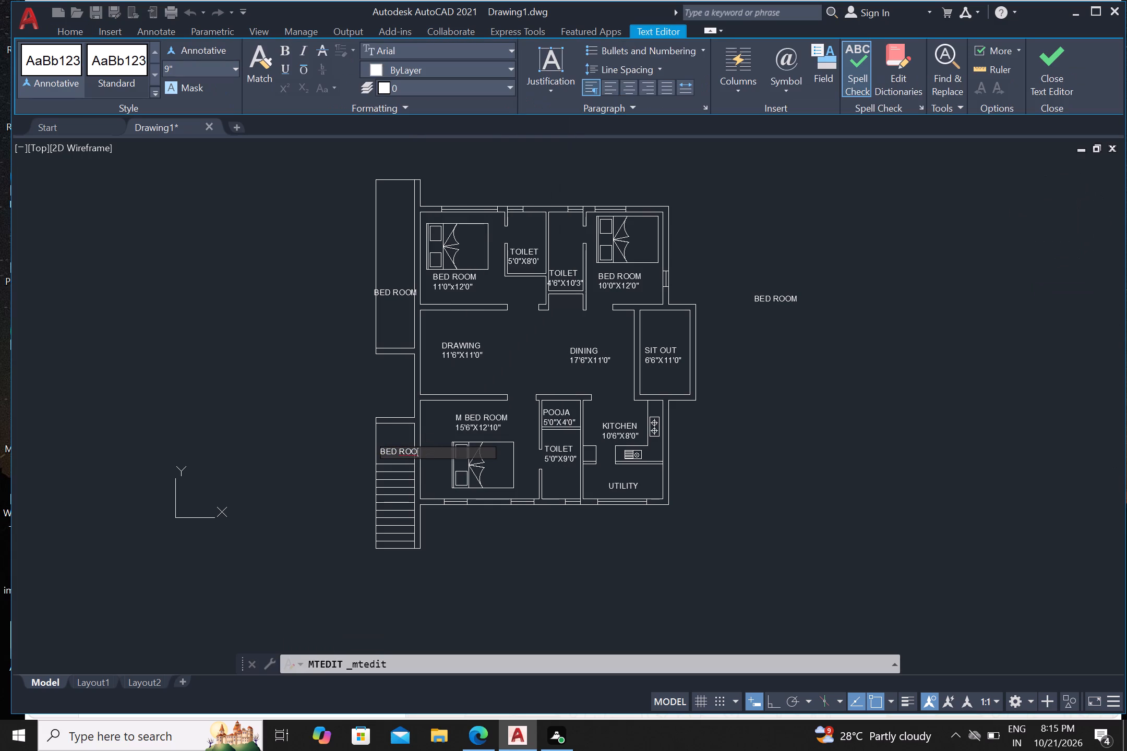
text(UP)
click(380, 453)
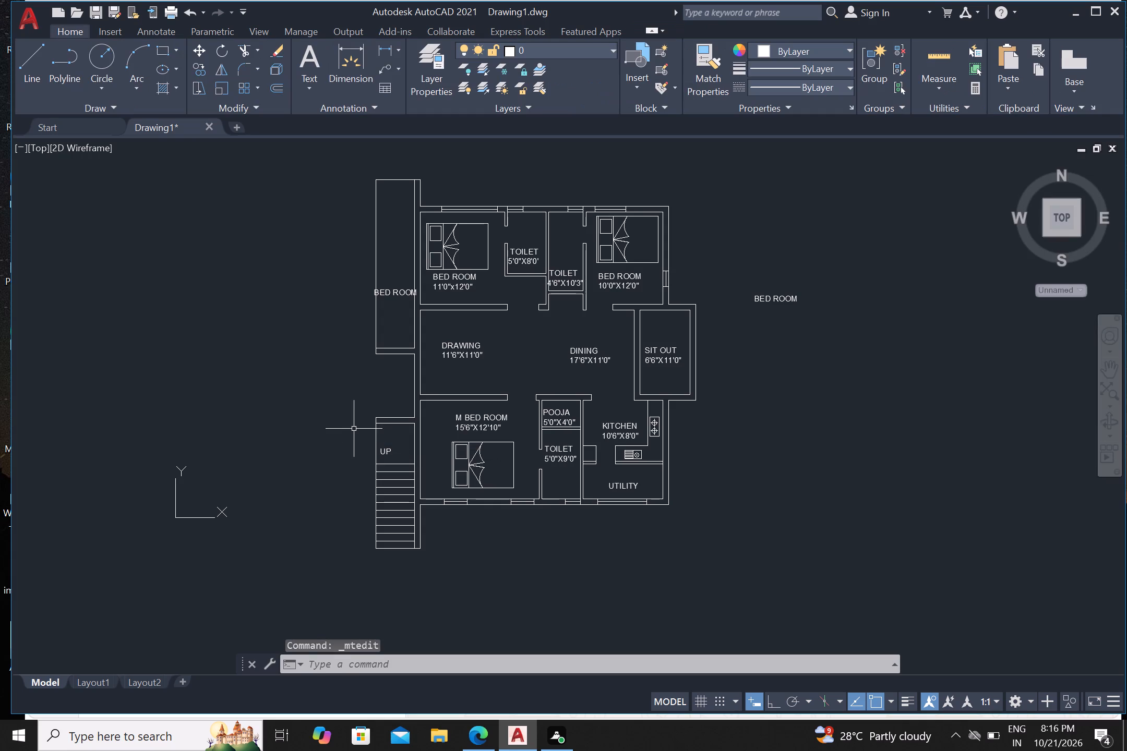
Replace the BED ROOM text in the long narrow northwestern strip with CORRIDOR and finish editing the label.
click(393, 296)
right_click(392, 296)
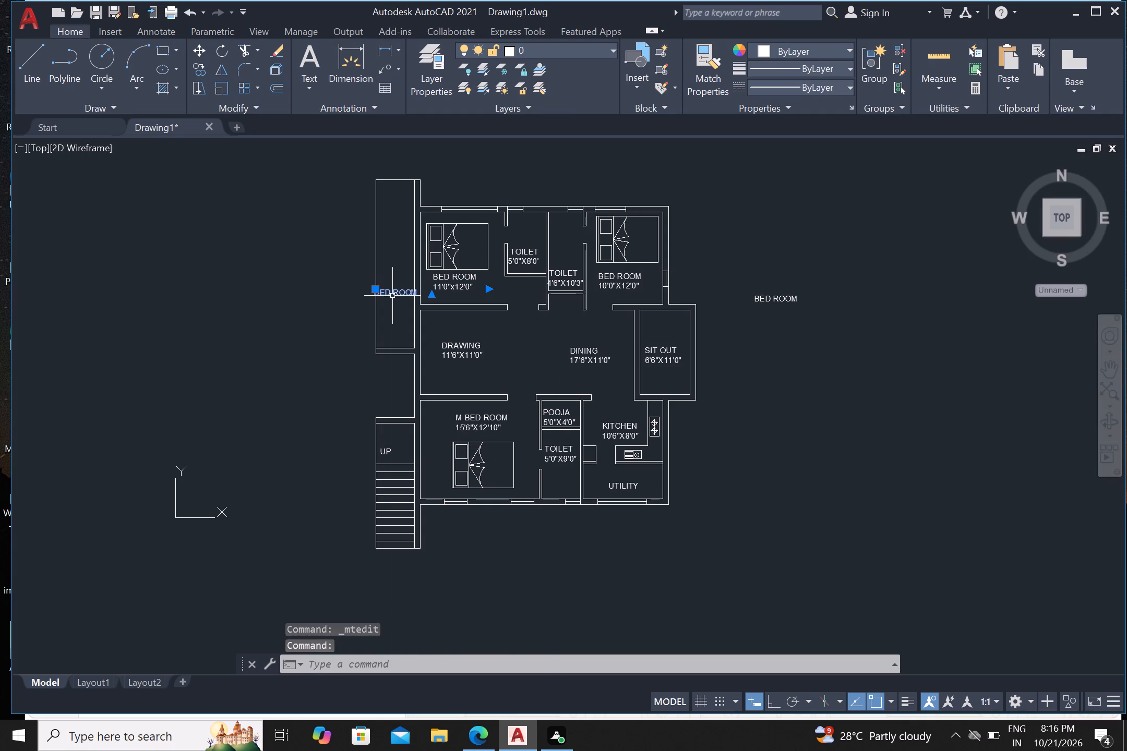
click(436, 344)
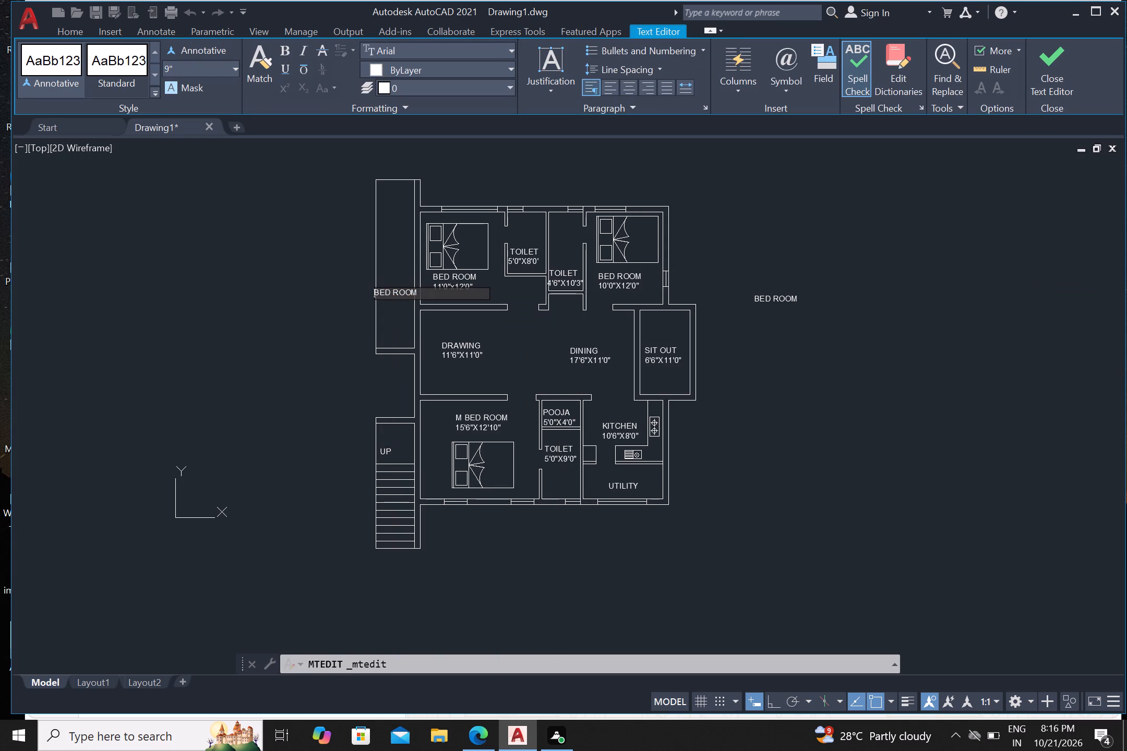
click(419, 297)
key(BackSpace)
key(BackSpace)
key(BackSpace)
key(BackSpace)
key(BackSpace)
key(BackSpace)
key(BackSpace)
key(BackSpace)
key(BackSpace)
key(BackSpace)
key(BackSpace)
key(BackSpace)
text(CORRIDOR)
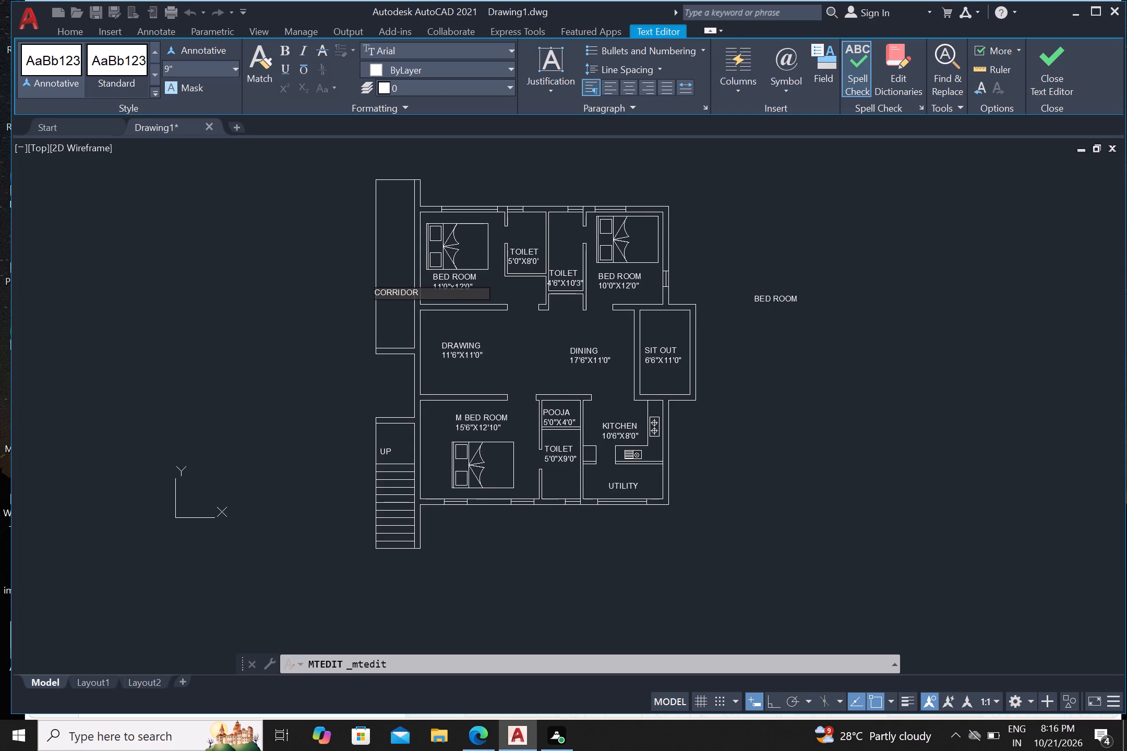
click(294, 391)
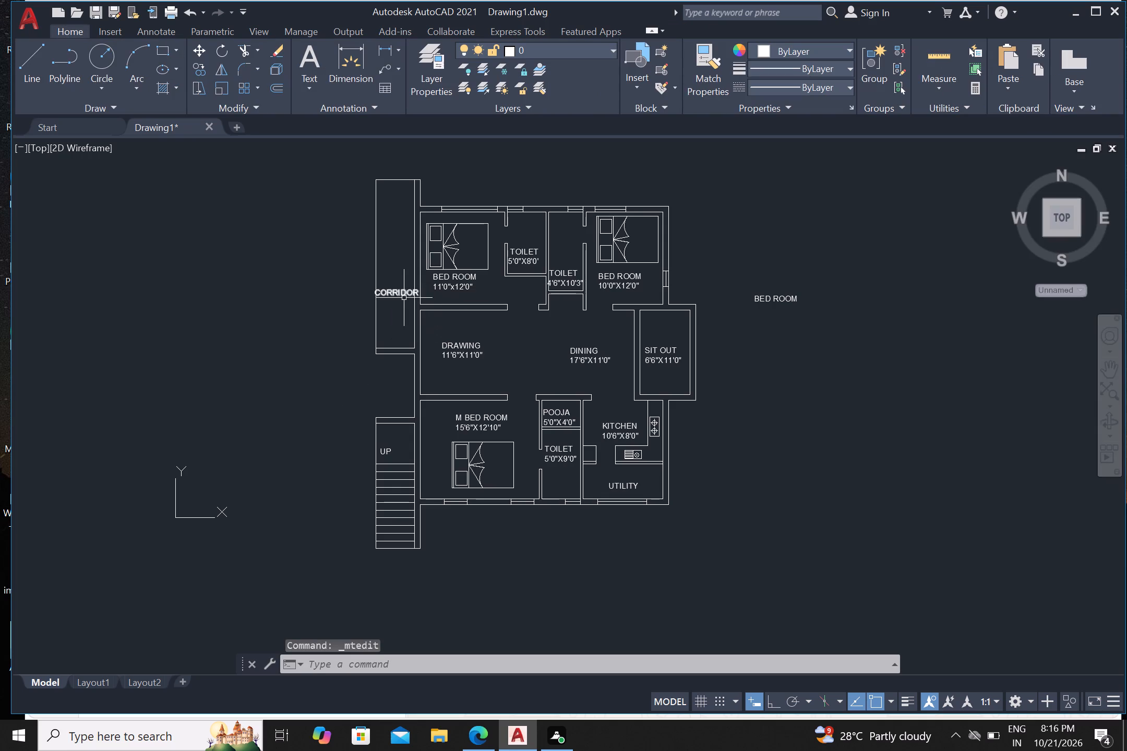
Turn Ortho on and rotate the CORRIDOR text about its middle so it reads steeply downward along the strip.
click(398, 295)
key(r)
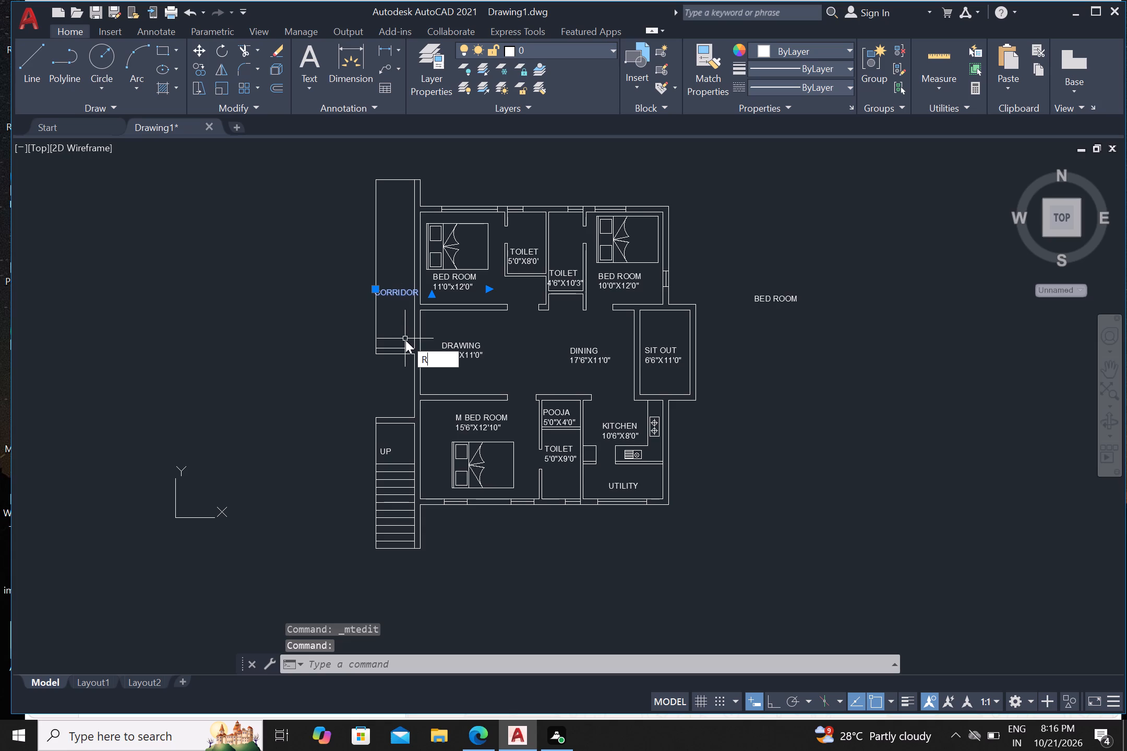
key(o)
key(Return)
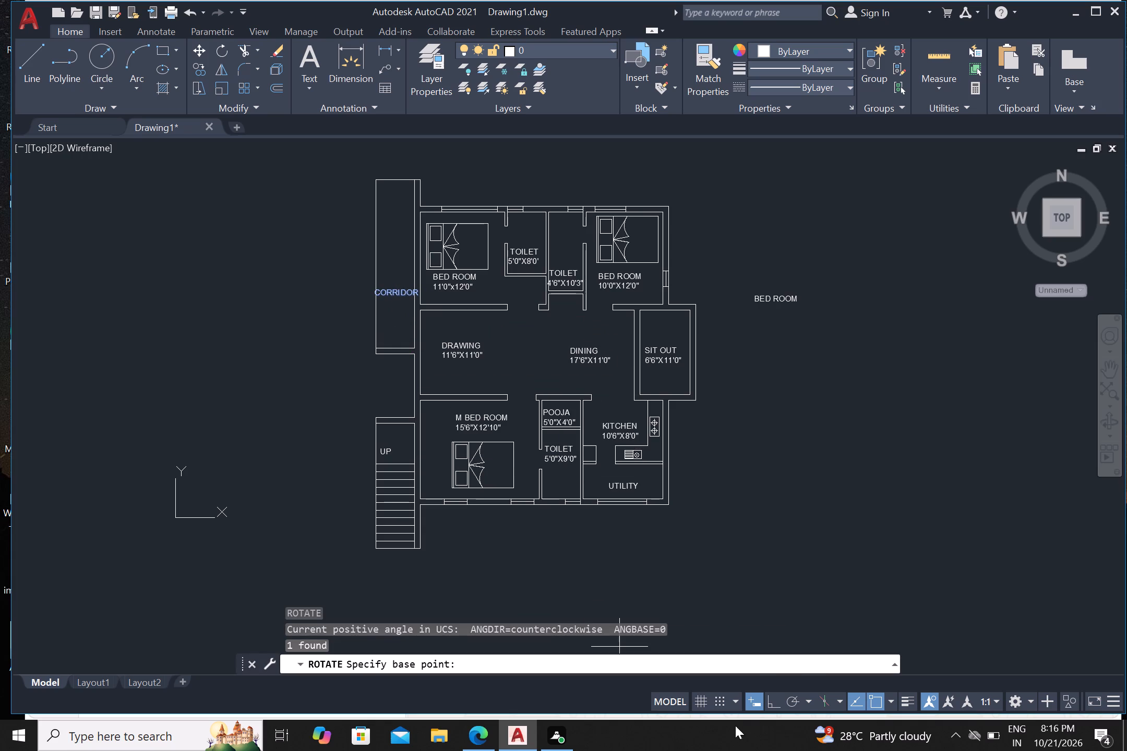
click(774, 705)
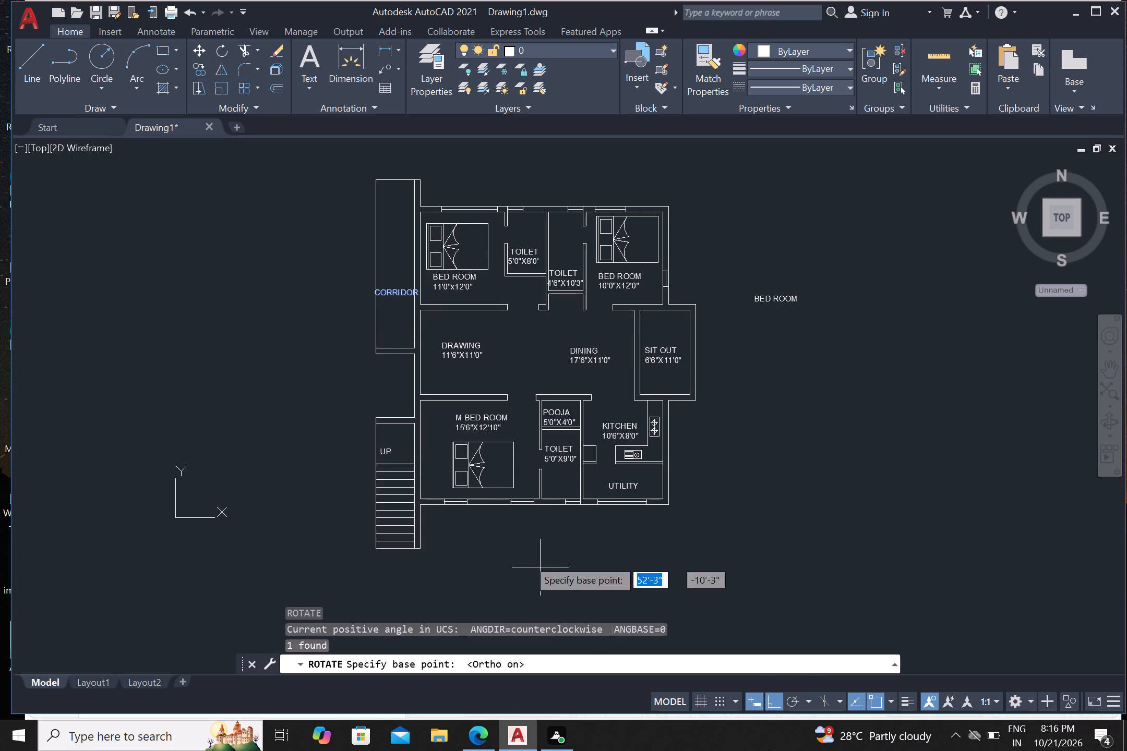
click(395, 293)
click(382, 348)
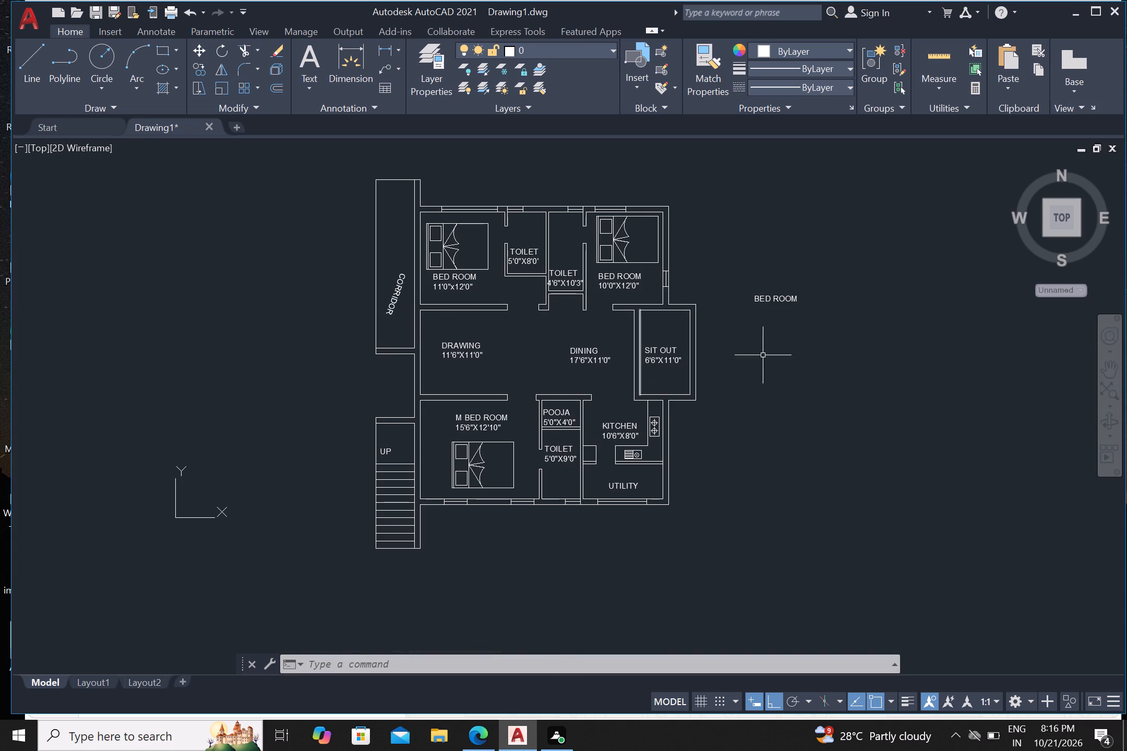
Delete the spare BED ROOM text lying outside the house, east of the plan.
click(773, 301)
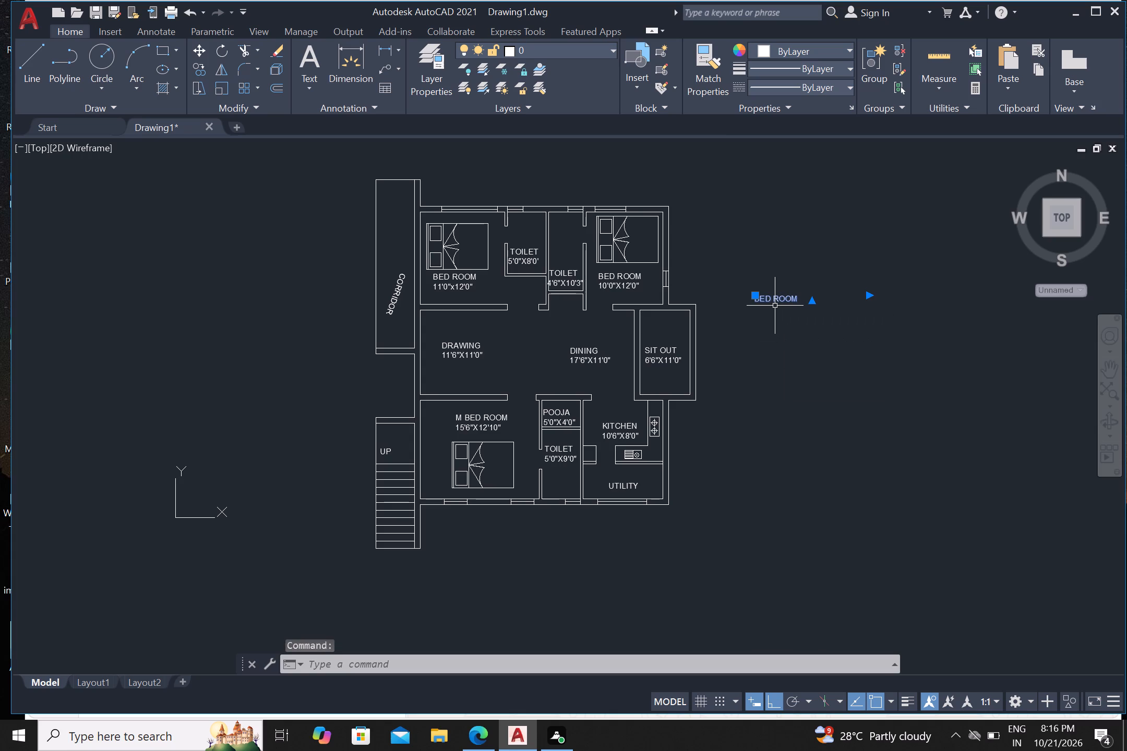
key(Delete)
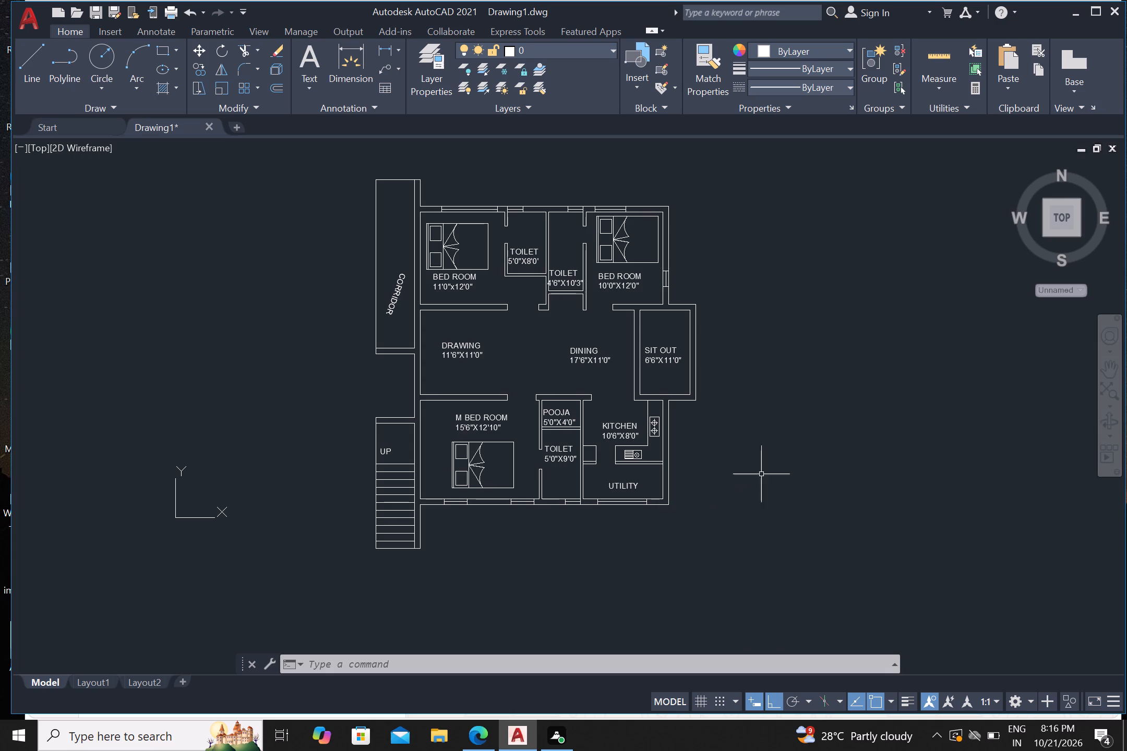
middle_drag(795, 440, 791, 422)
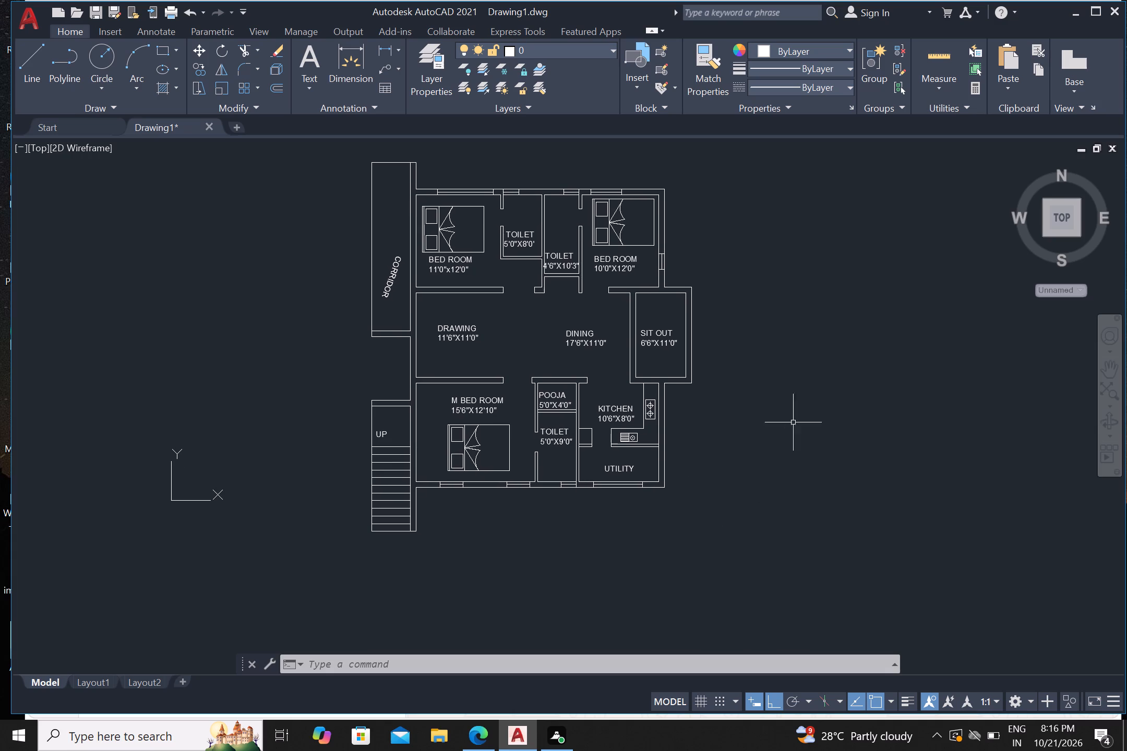